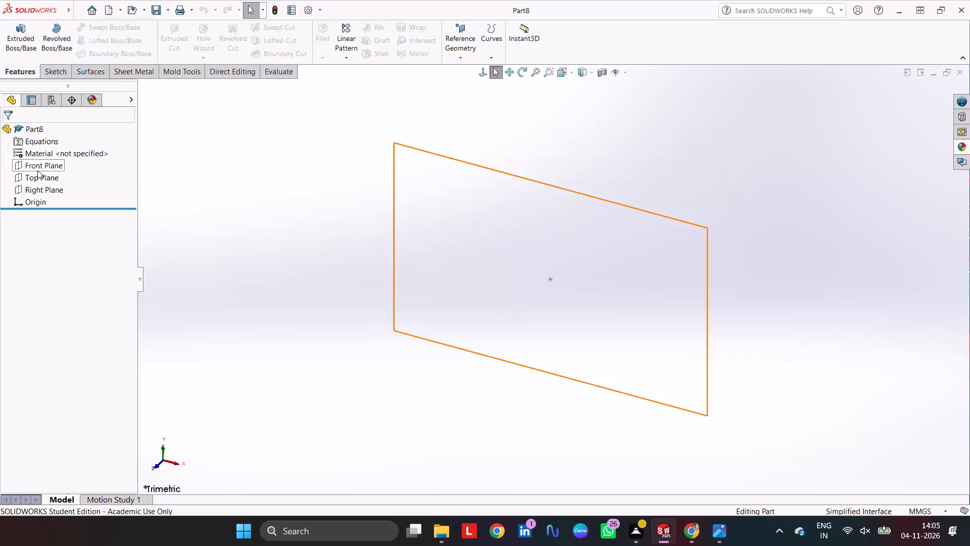
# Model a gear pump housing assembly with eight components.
# Start a new sketch on the Right Plane.
pyautogui.click(57, 187)
pyautogui.click(56, 67)
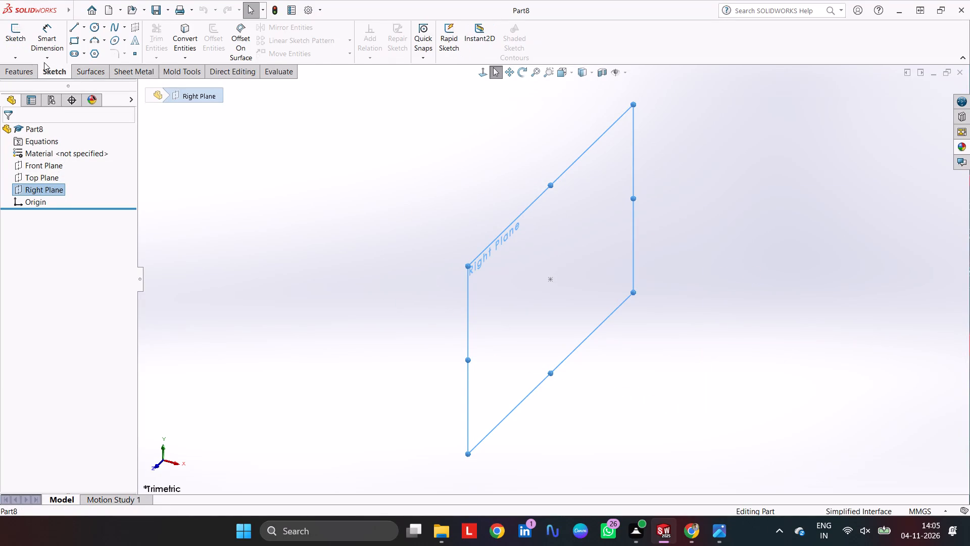
pyautogui.click(19, 38)
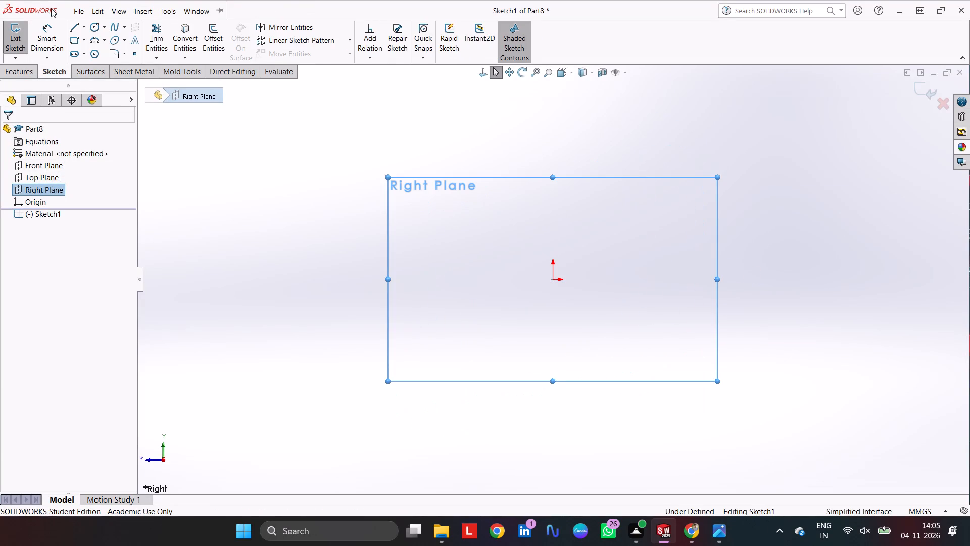
# Draw a horizontal and a vertical construction line of infinite length, both through the origin.
pyautogui.click(50, 34)
pyautogui.click(75, 29)
pyautogui.click(41, 217)
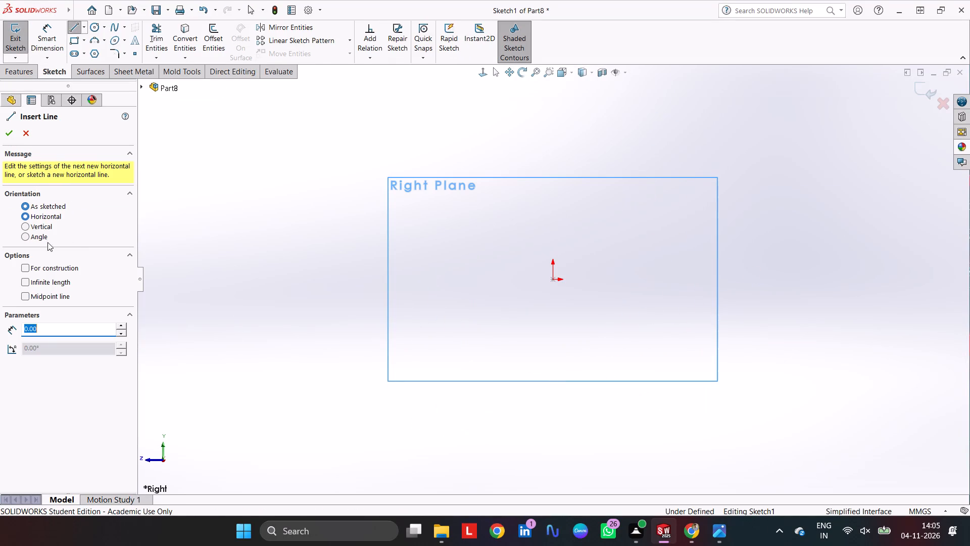
pyautogui.click(51, 267)
pyautogui.click(44, 277)
pyautogui.click(45, 280)
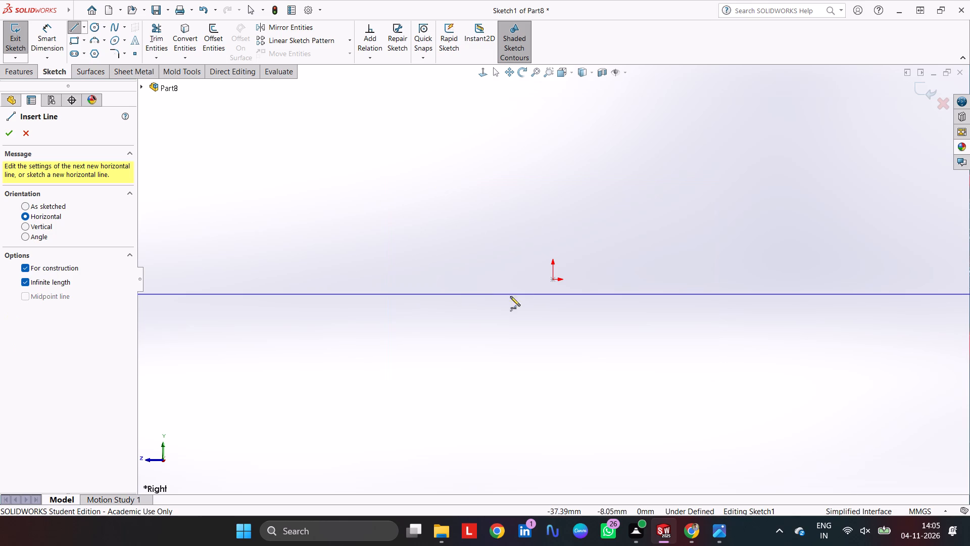
pyautogui.click(552, 281)
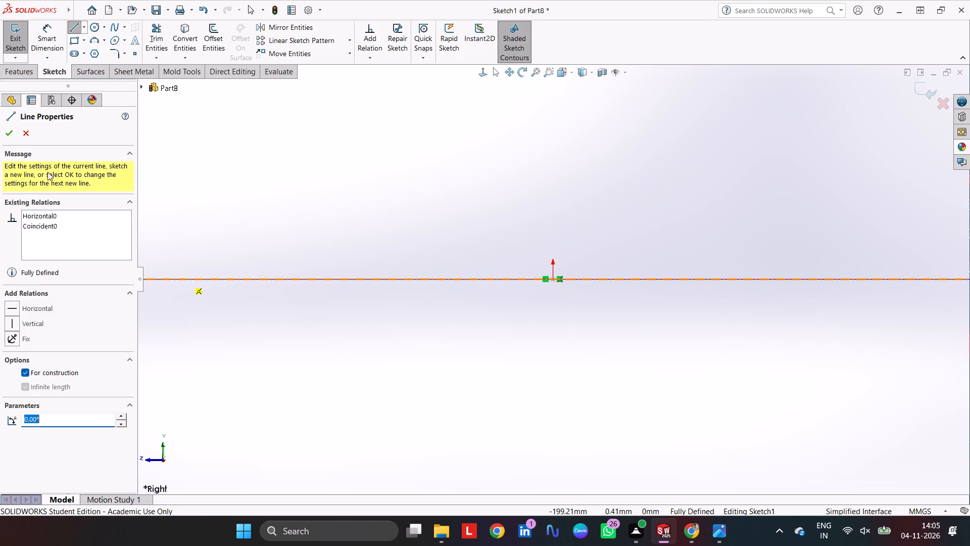
pyautogui.click(9, 129)
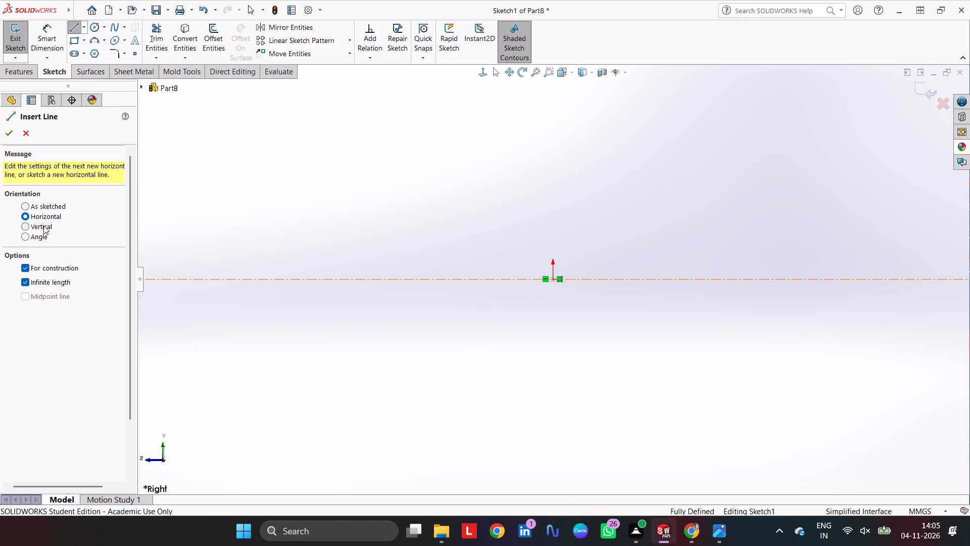
pyautogui.click(43, 225)
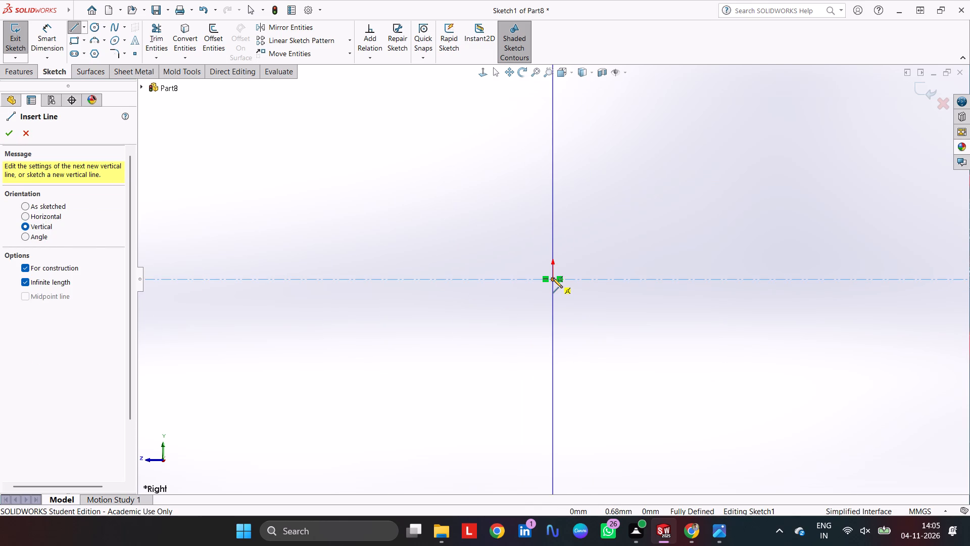
pyautogui.click(553, 278)
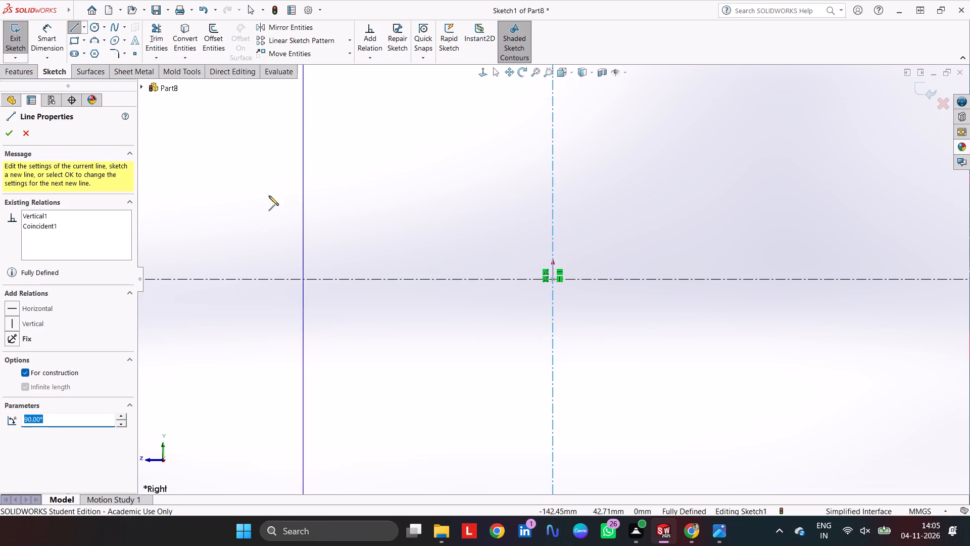
# Sketch a vertical straight slot on the vertical centreline, about 133 mm between arc centres and about 115 mm wide.
pyautogui.click(52, 29)
pyautogui.click(73, 29)
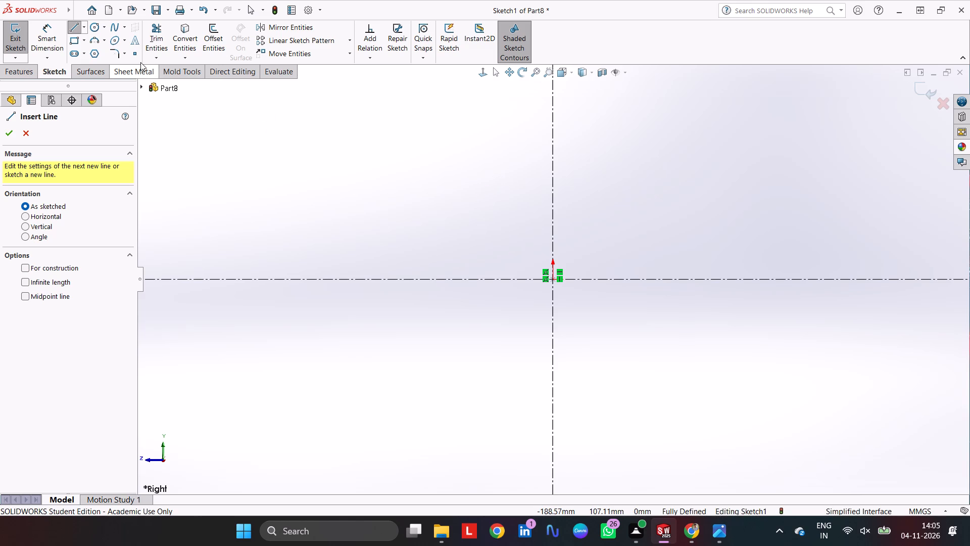
pyautogui.click(74, 57)
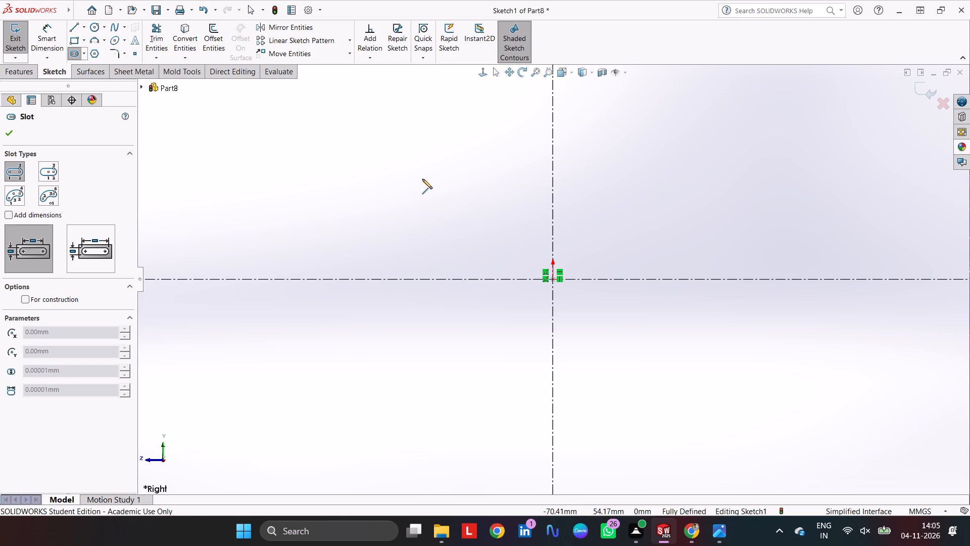
pyautogui.click(552, 165)
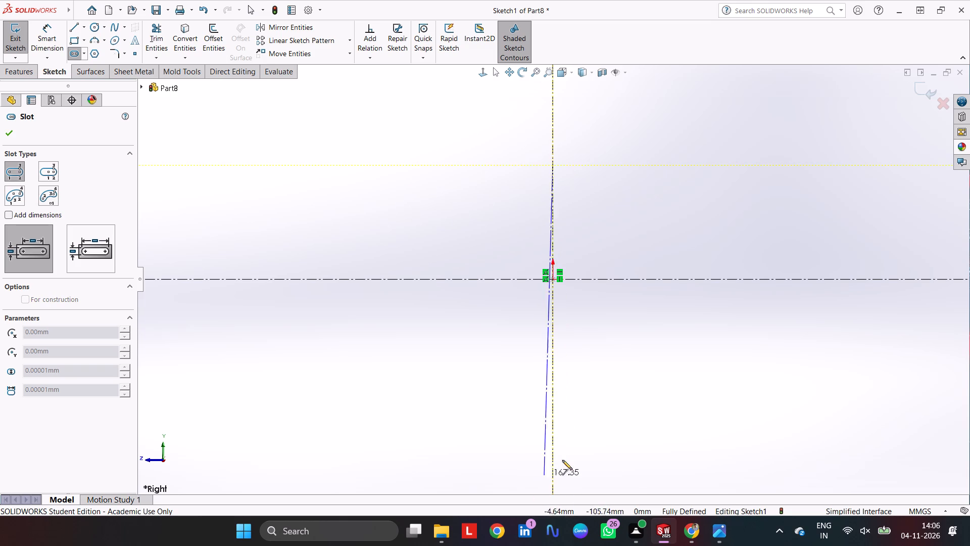
pyautogui.click(553, 412)
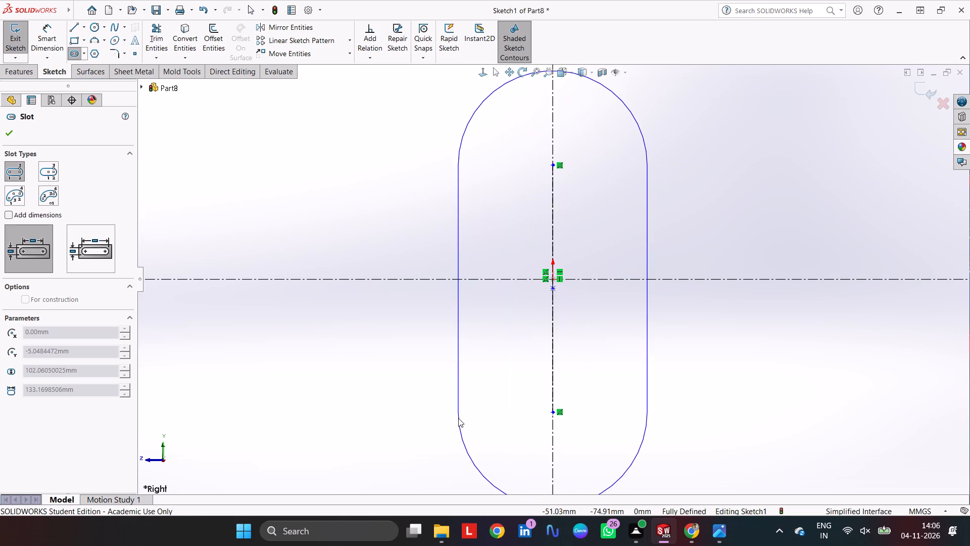
pyautogui.click(447, 416)
pyautogui.scroll(3, 528, 417)
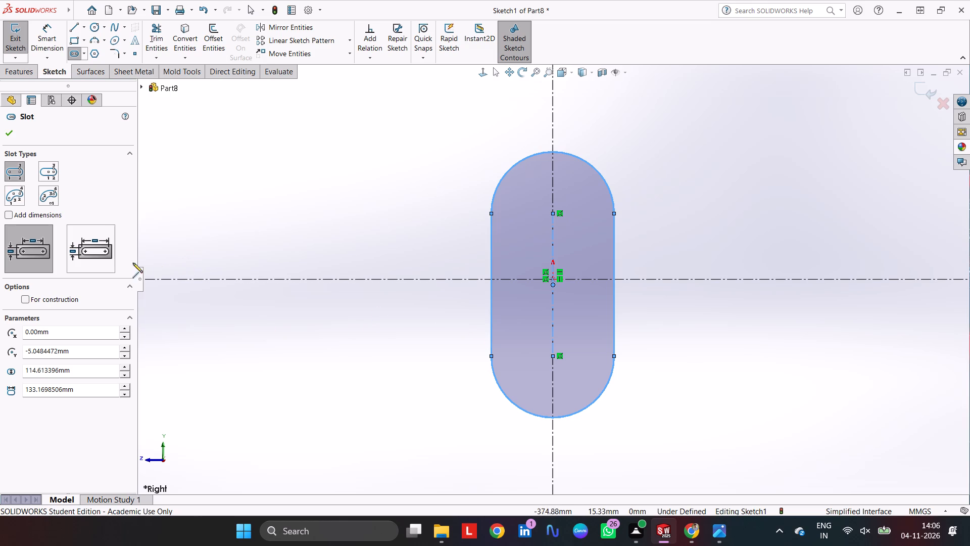
# Dimension the radius of the slot's upper arc as 122/2, giving 61 mm.
pyautogui.click(44, 29)
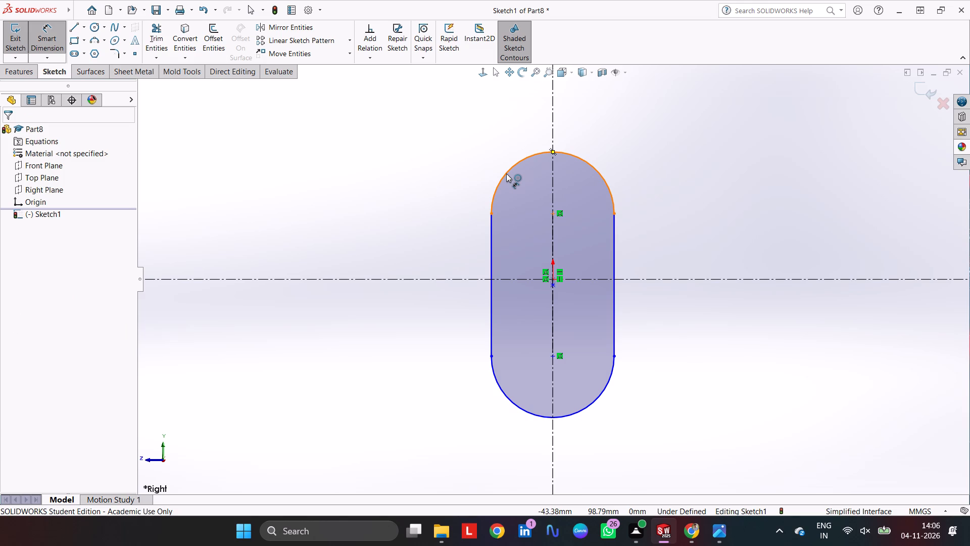
pyautogui.click(506, 173)
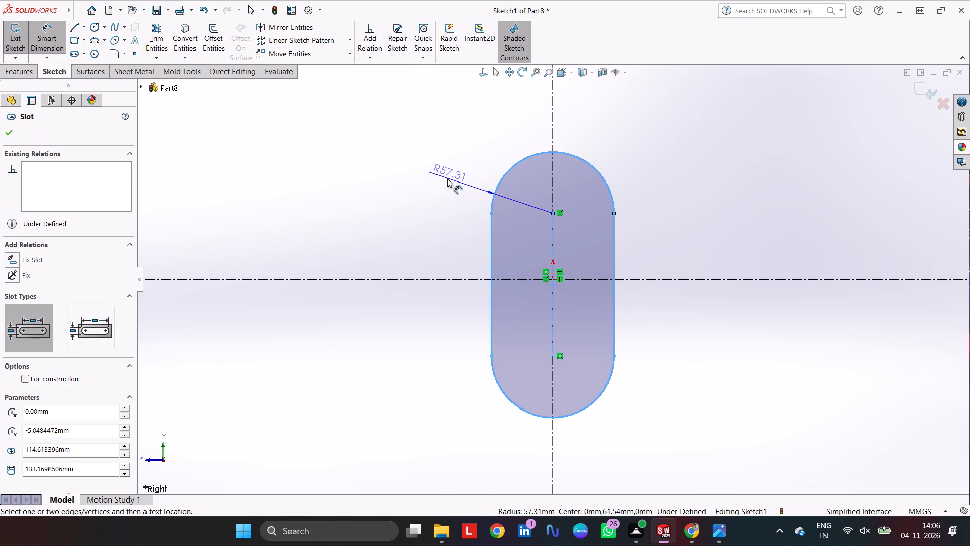
pyautogui.click(447, 178)
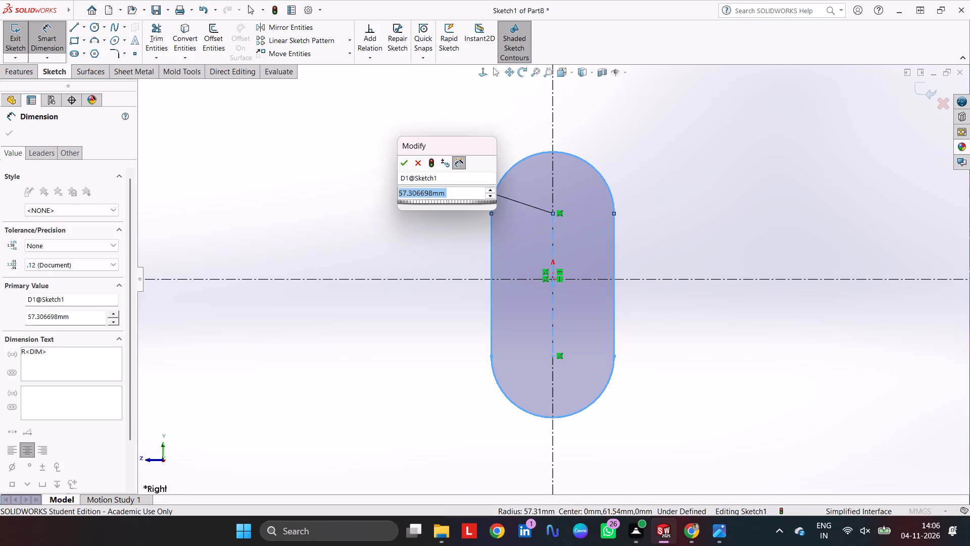
pyautogui.write('122/2')
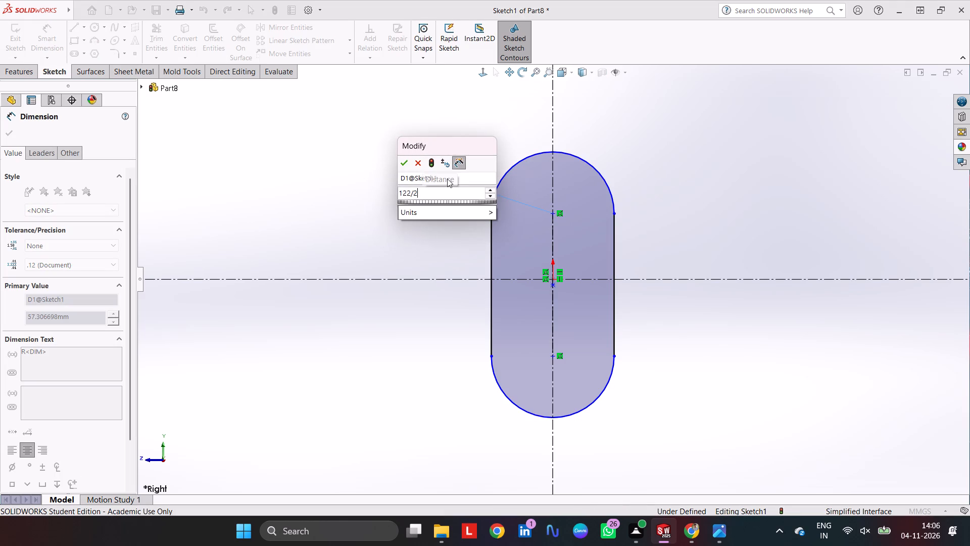
pyautogui.press('Return')
# Add 6.25 mm to the slot's radius dimension, making it 67.25 mm.
pyautogui.doubleClick(454, 174)
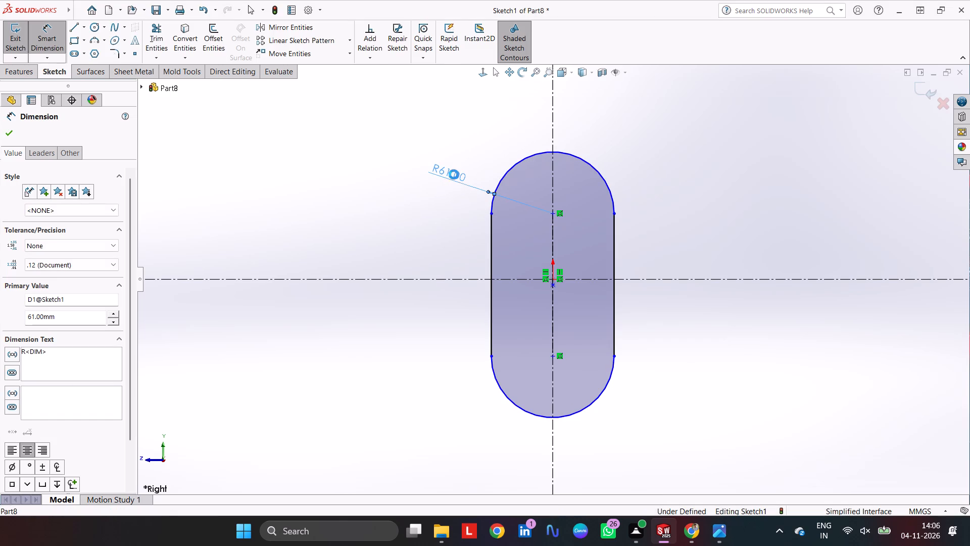
pyautogui.click(454, 187)
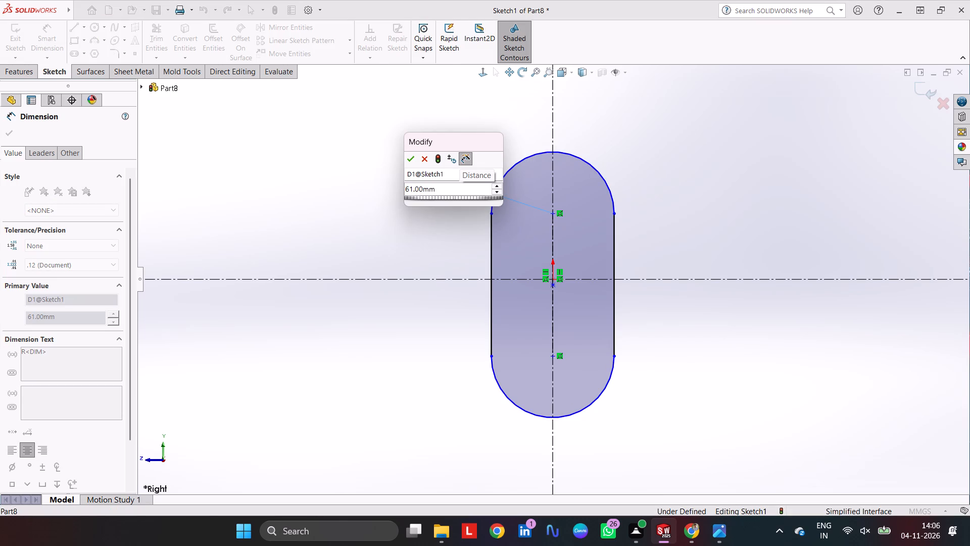
pyautogui.hotkey('shift', '+')
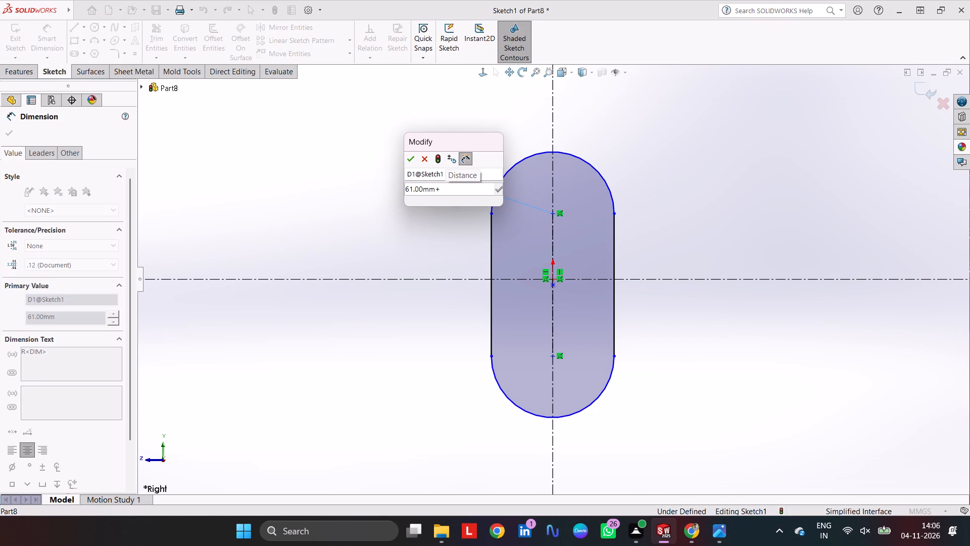
pyautogui.write('6.25')
pyautogui.press('Return')
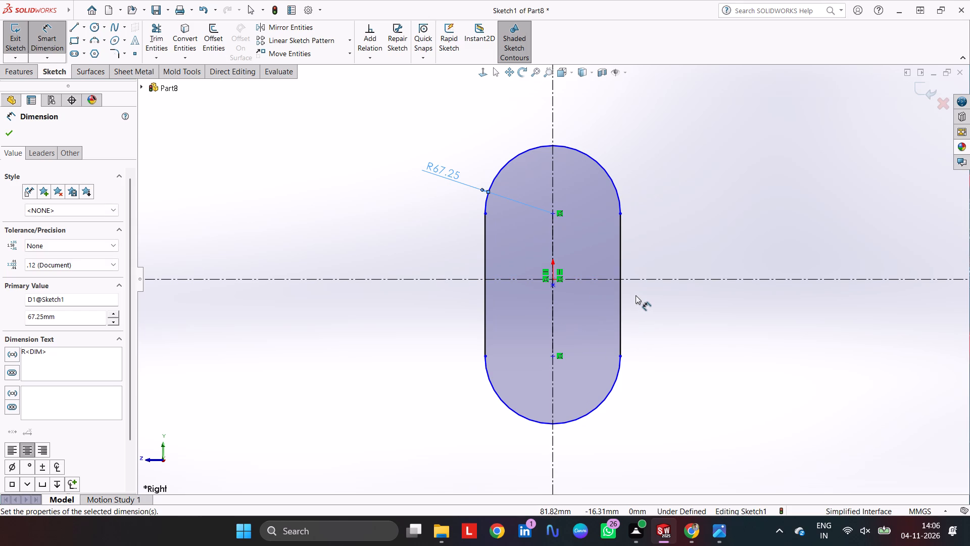
# Dimension the distance between the slot's two arc centres as 65 mm.
pyautogui.click(551, 212)
pyautogui.click(554, 355)
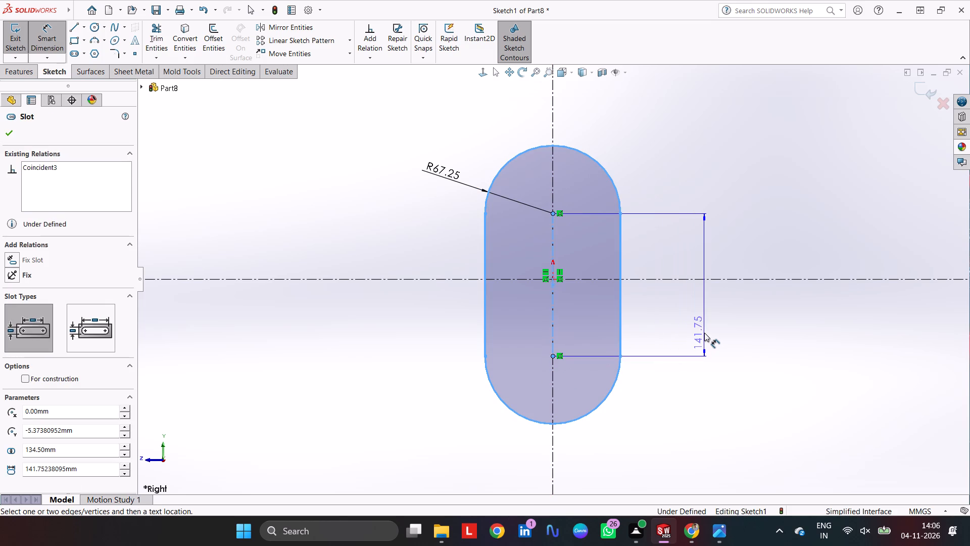
pyautogui.click(704, 333)
pyautogui.press('6')
pyautogui.press('5')
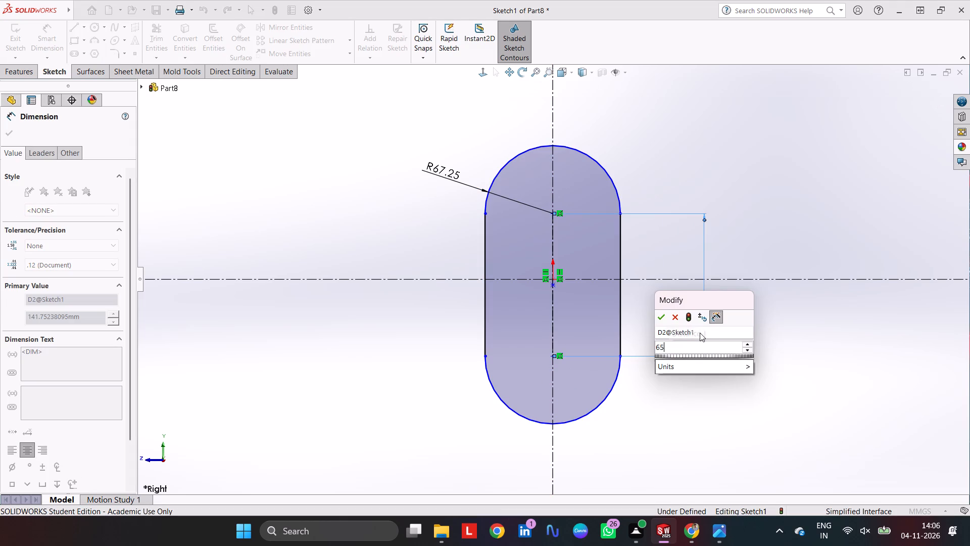
pyautogui.press('Return')
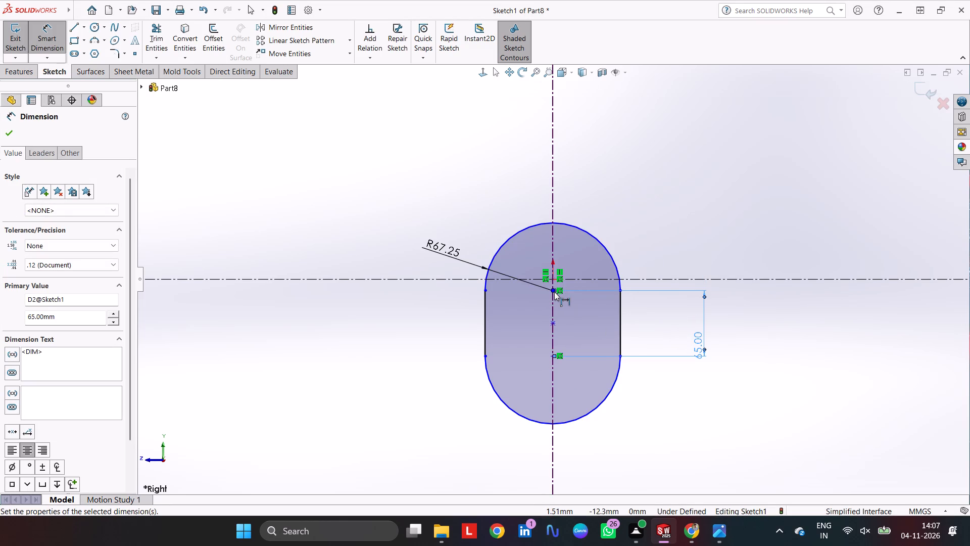
# Dimension the slot's lower arc centre from the origin as 65/2, giving 32.5 mm.
pyautogui.click(553, 354)
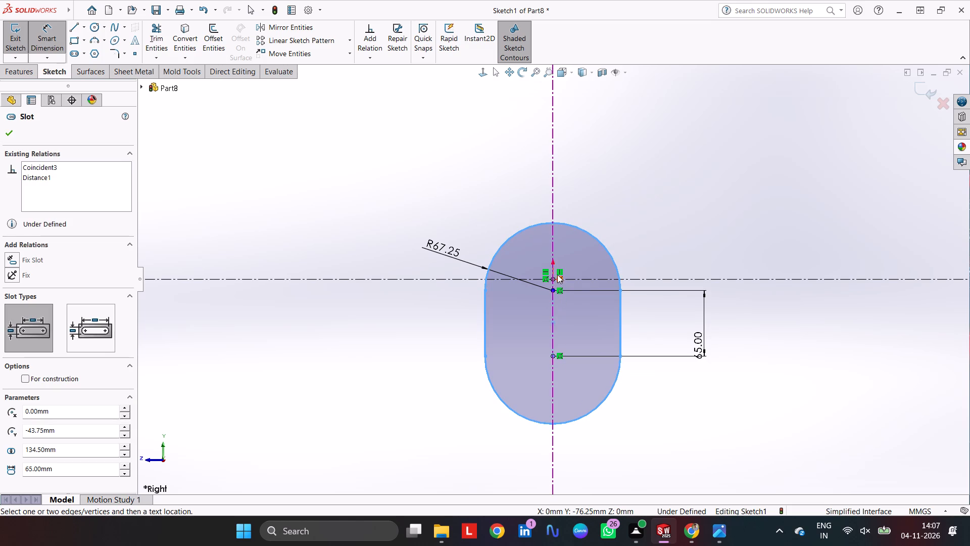
pyautogui.click(553, 279)
pyautogui.click(434, 343)
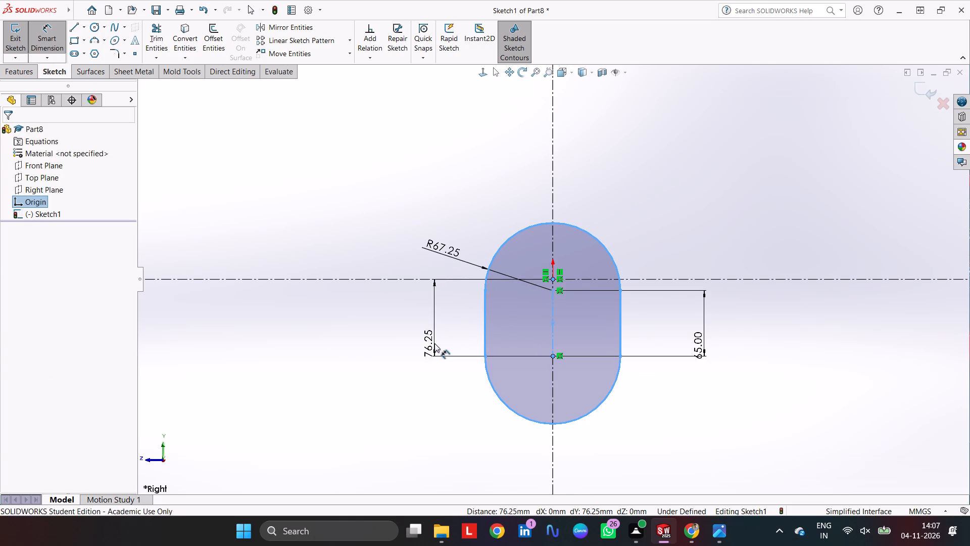
pyautogui.write('65/')
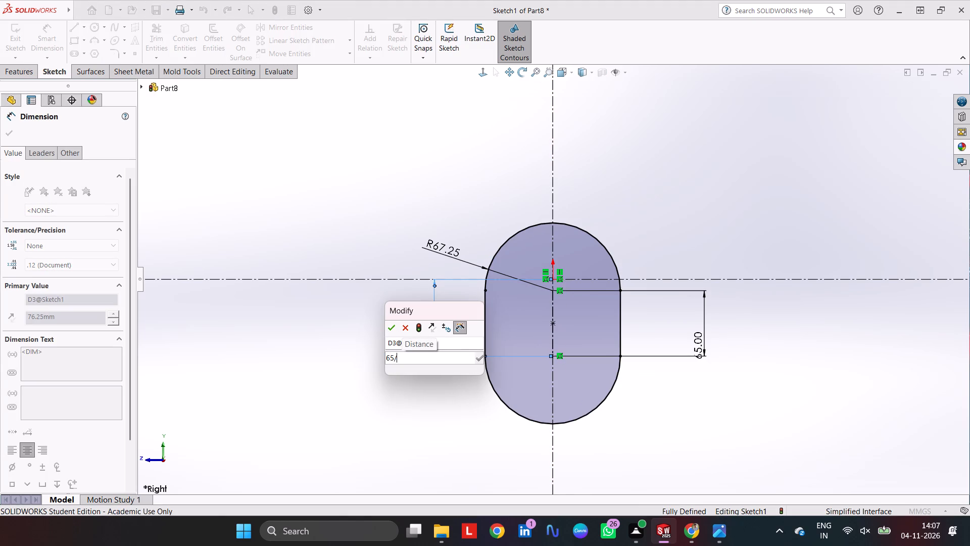
pyautogui.press('2')
pyautogui.press('Return')
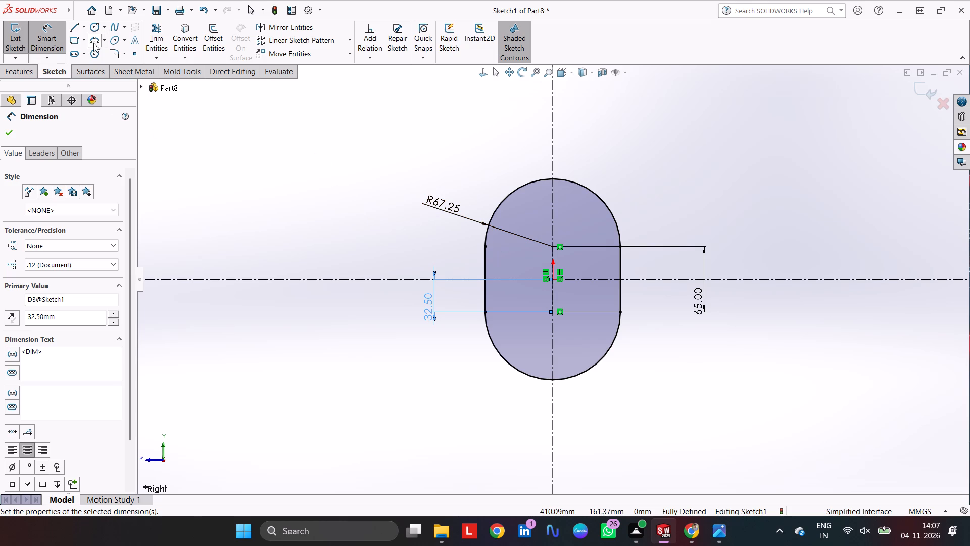
# Sketch two circles centred on the vertical centreline, one above the slot about 114 mm in diameter and one below it.
pyautogui.click(95, 27)
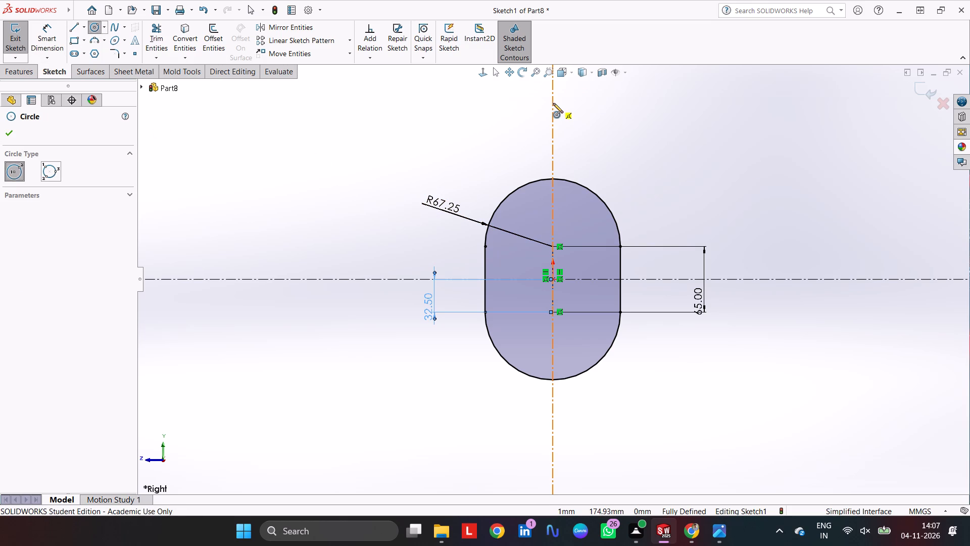
pyautogui.click(553, 103)
pyautogui.click(593, 144)
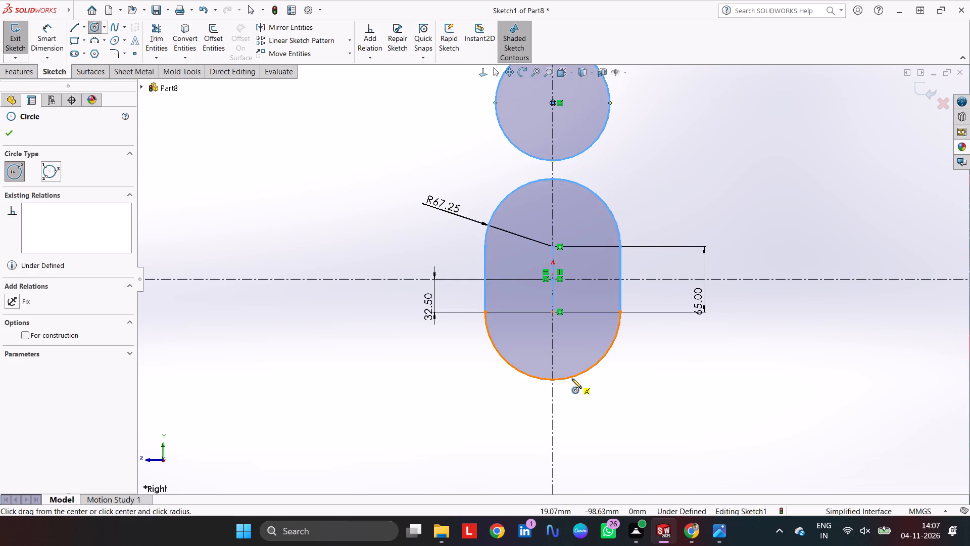
pyautogui.click(552, 459)
pyautogui.click(619, 443)
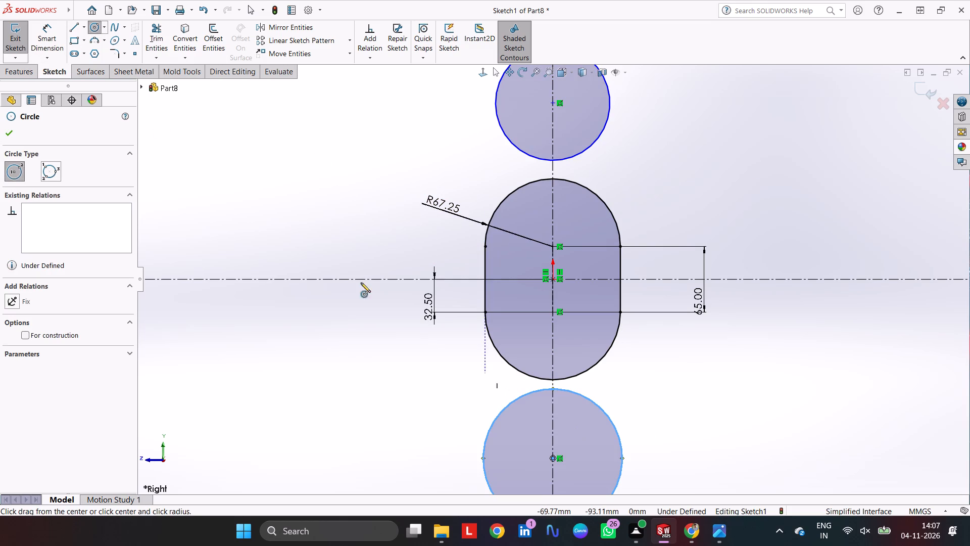
# Dimension the diameter of the circle above the slot, entering 25+6.25 m.
pyautogui.click(49, 31)
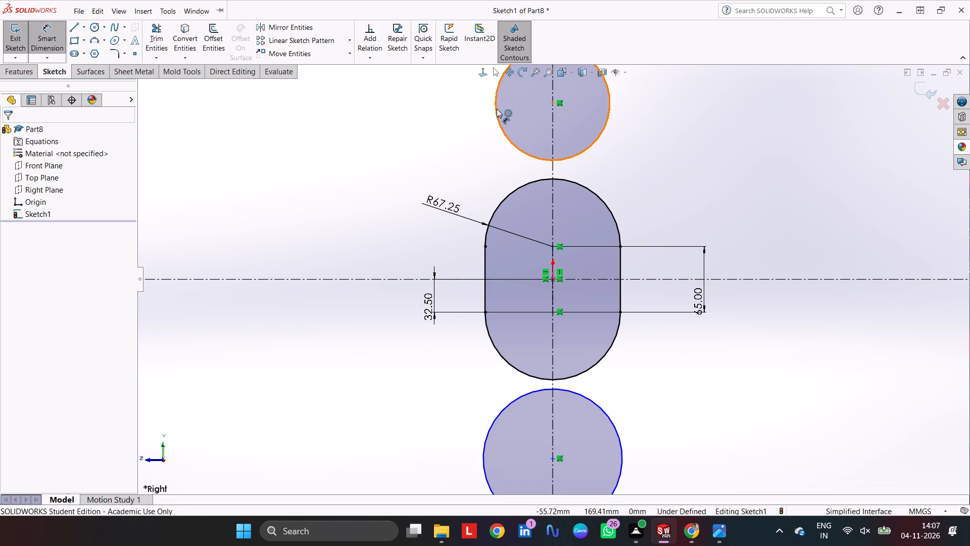
pyautogui.click(495, 107)
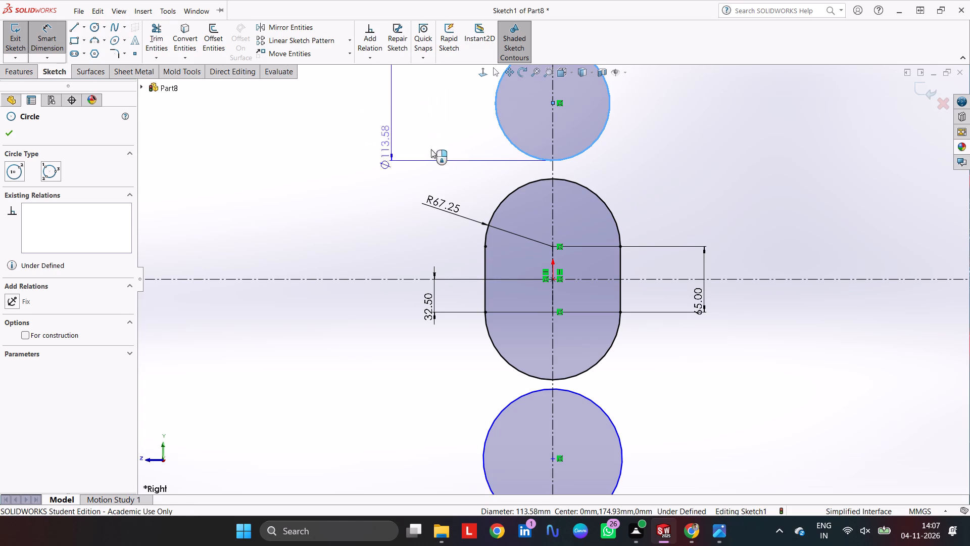
pyautogui.click(424, 119)
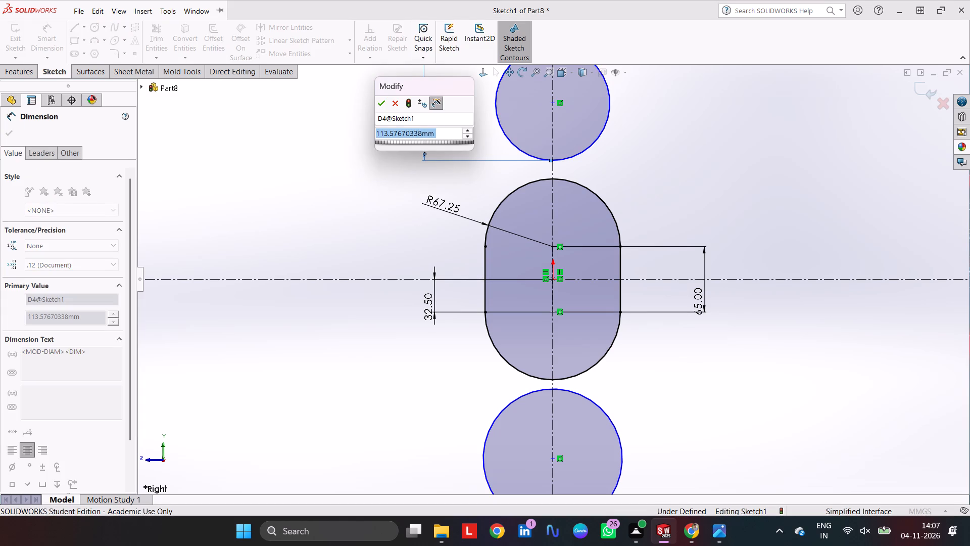
pyautogui.write('25')
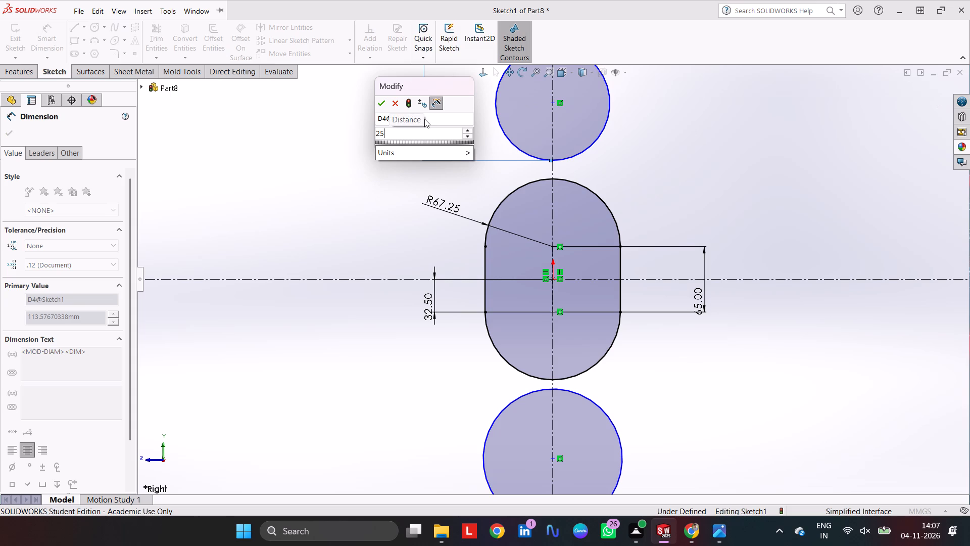
pyautogui.hotkey('shift', '+')
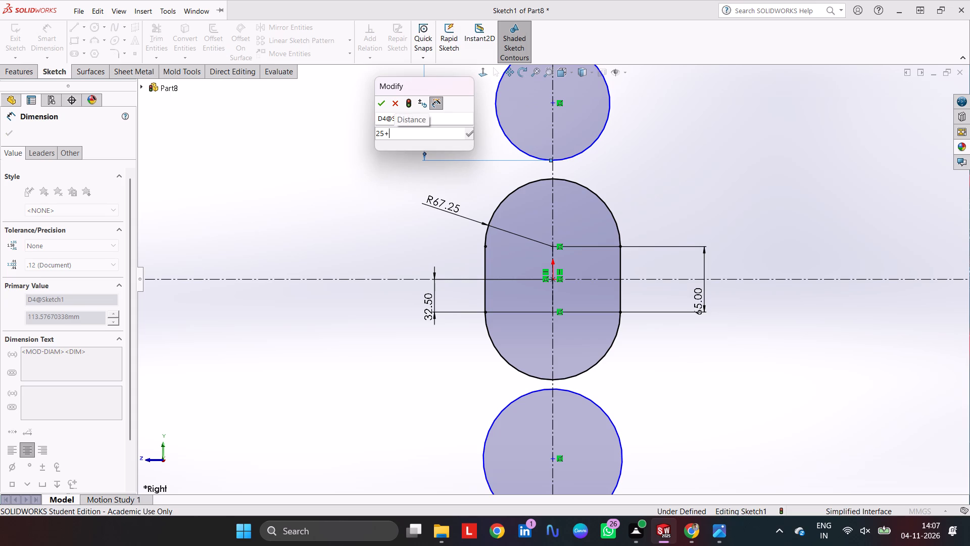
pyautogui.write('6.25')
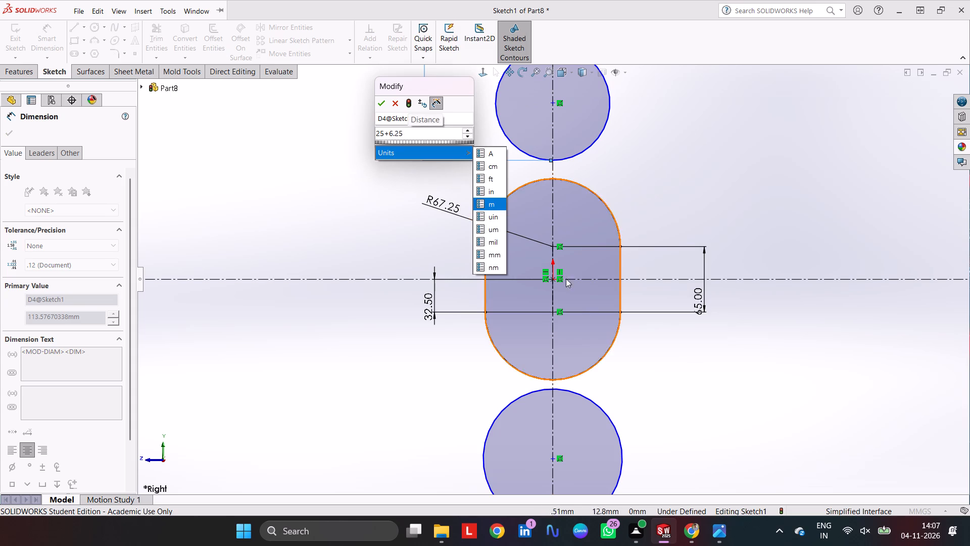
pyautogui.press('Return')
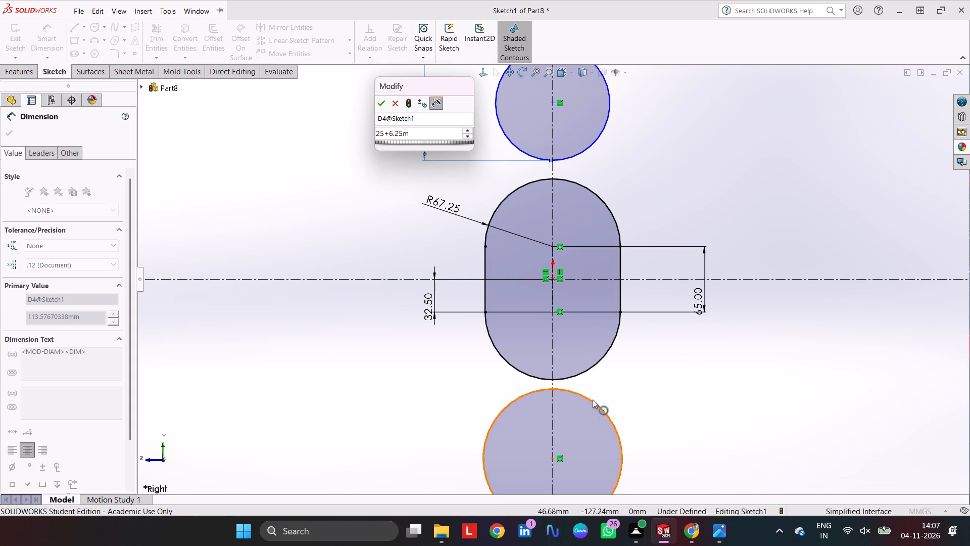
pyautogui.click(380, 105)
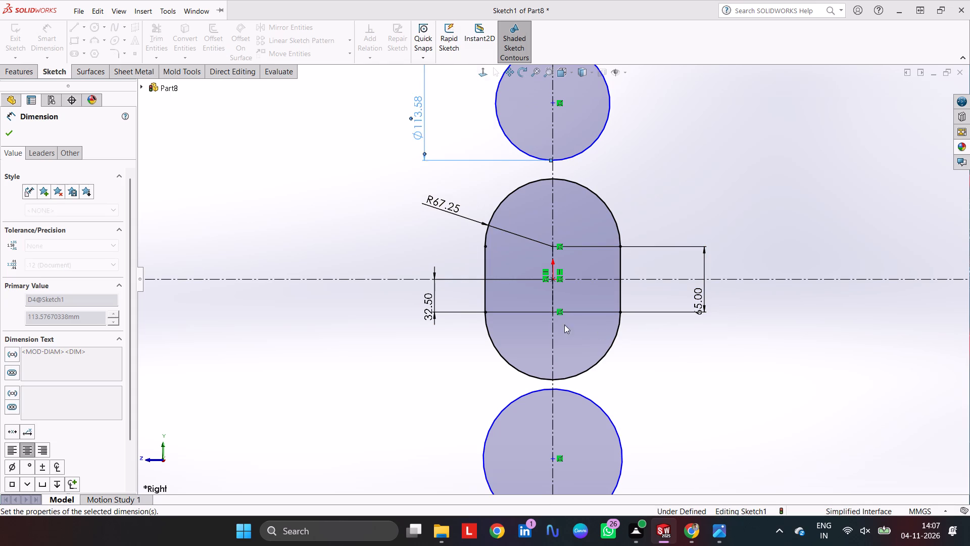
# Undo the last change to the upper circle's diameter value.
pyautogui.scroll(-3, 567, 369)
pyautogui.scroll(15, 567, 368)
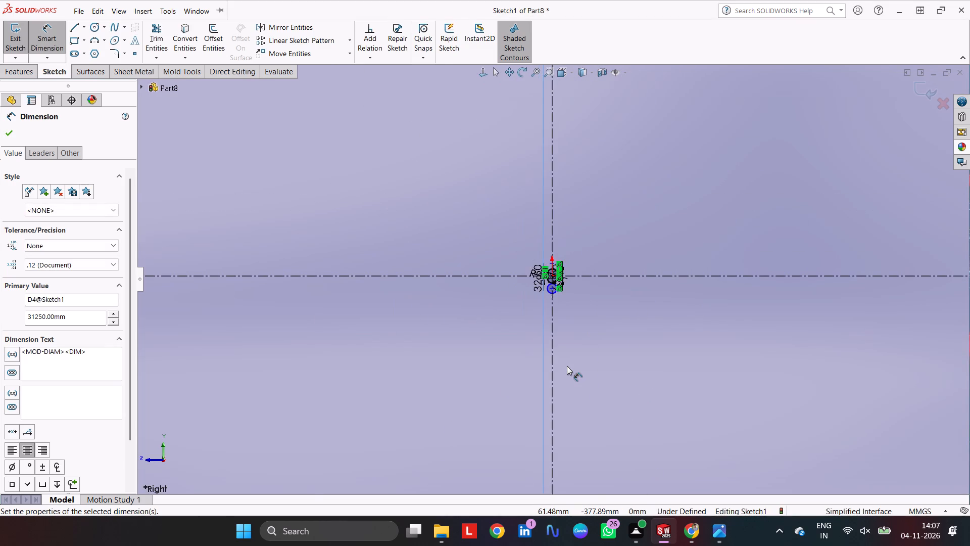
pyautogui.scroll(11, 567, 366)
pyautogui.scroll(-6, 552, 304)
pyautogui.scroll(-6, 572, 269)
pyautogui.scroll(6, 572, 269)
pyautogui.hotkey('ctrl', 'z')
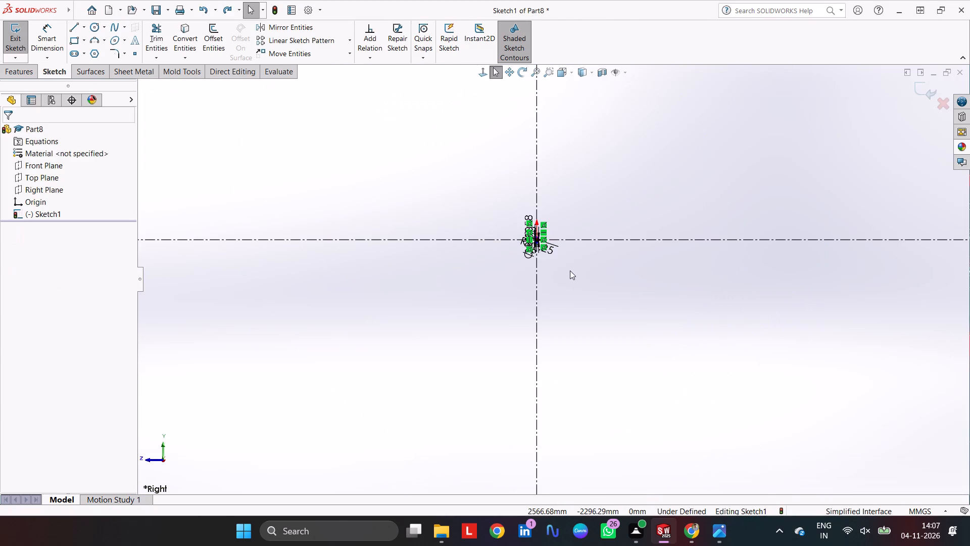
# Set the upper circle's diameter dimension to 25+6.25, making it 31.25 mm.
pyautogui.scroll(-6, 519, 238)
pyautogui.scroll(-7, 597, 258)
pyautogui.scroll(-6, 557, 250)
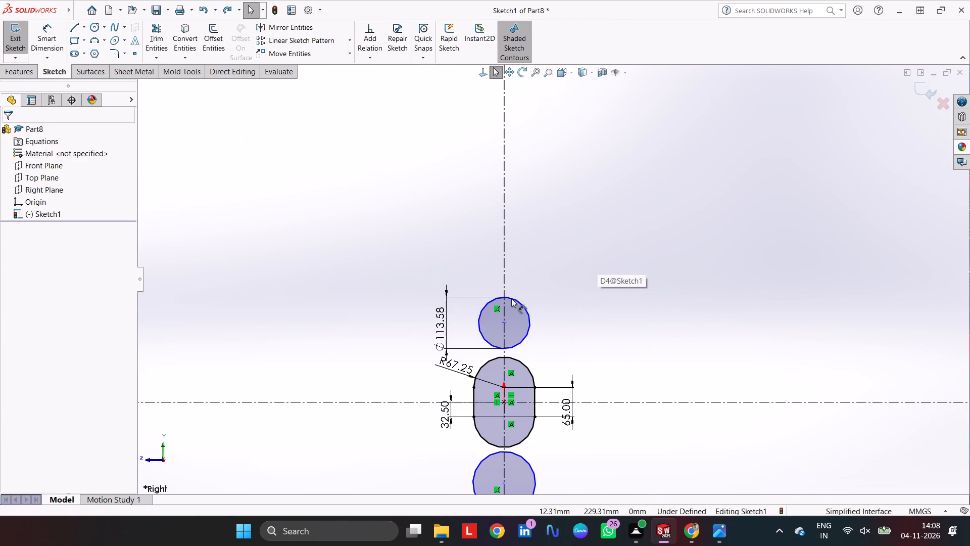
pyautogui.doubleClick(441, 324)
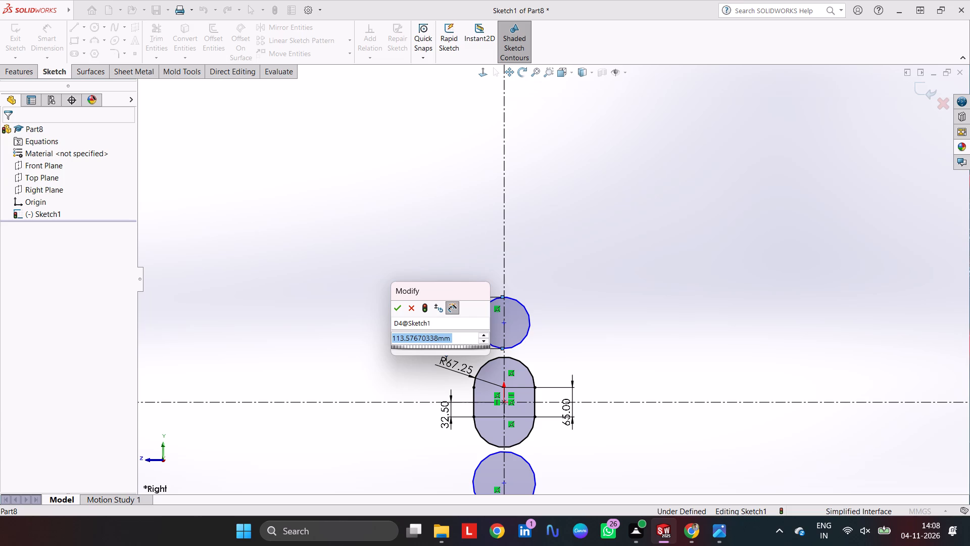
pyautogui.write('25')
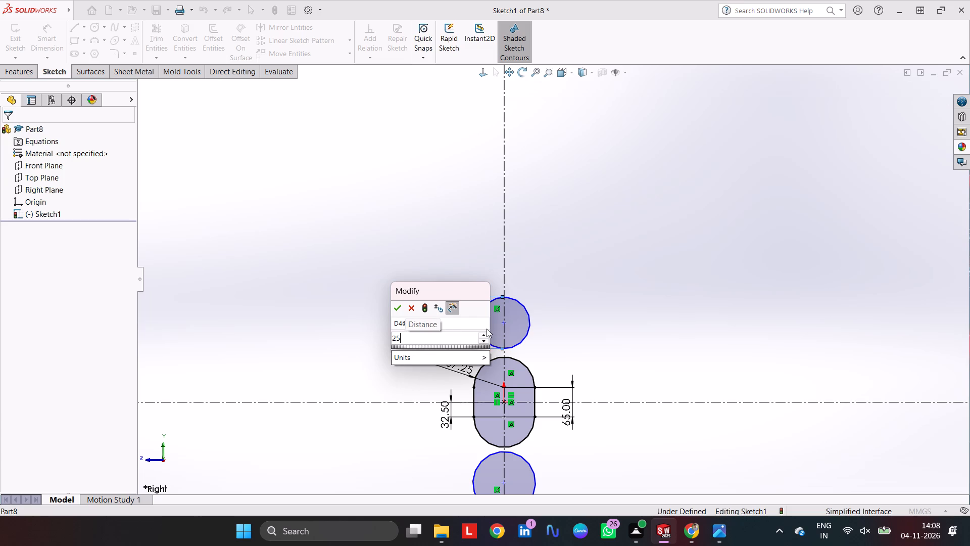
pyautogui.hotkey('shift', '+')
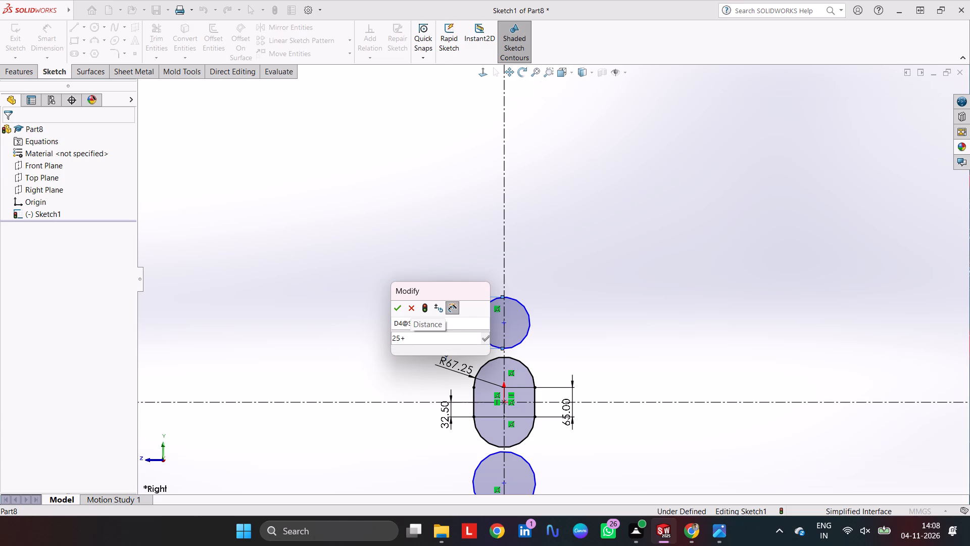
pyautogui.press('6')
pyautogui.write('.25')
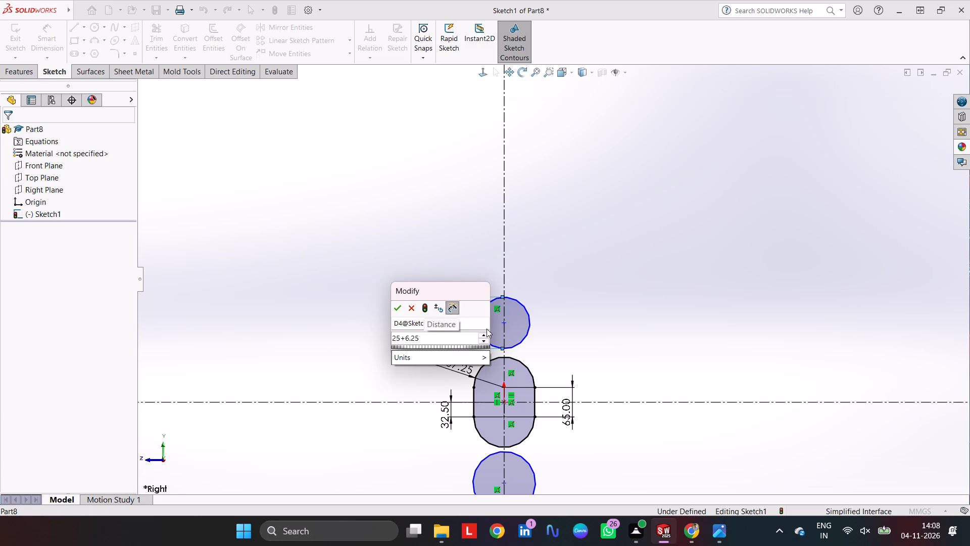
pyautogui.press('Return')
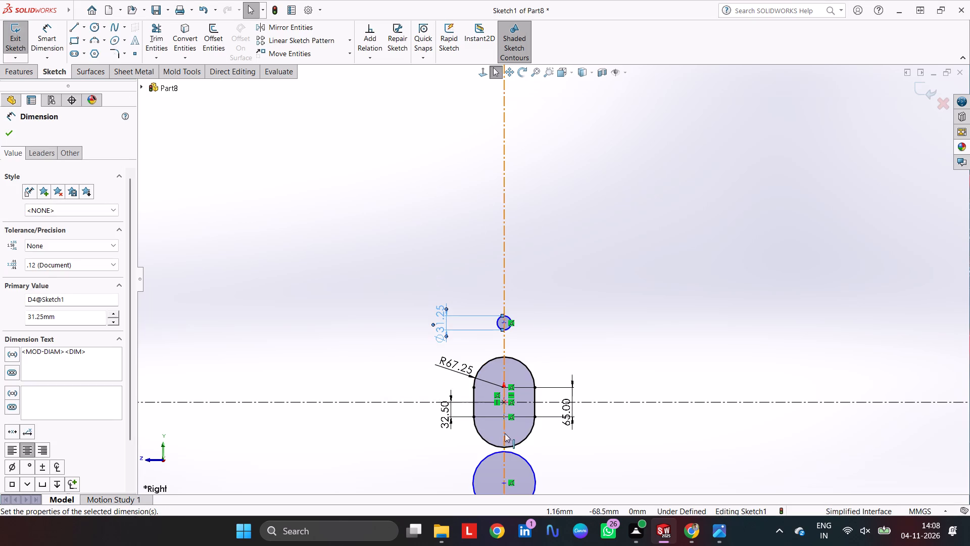
# Set the upper circle's diameter dimension to 50+6.25+6.25, making it 62.5 mm.
pyautogui.scroll(4, 505, 433)
pyautogui.scroll(-4, 514, 389)
pyautogui.scroll(-4, 537, 198)
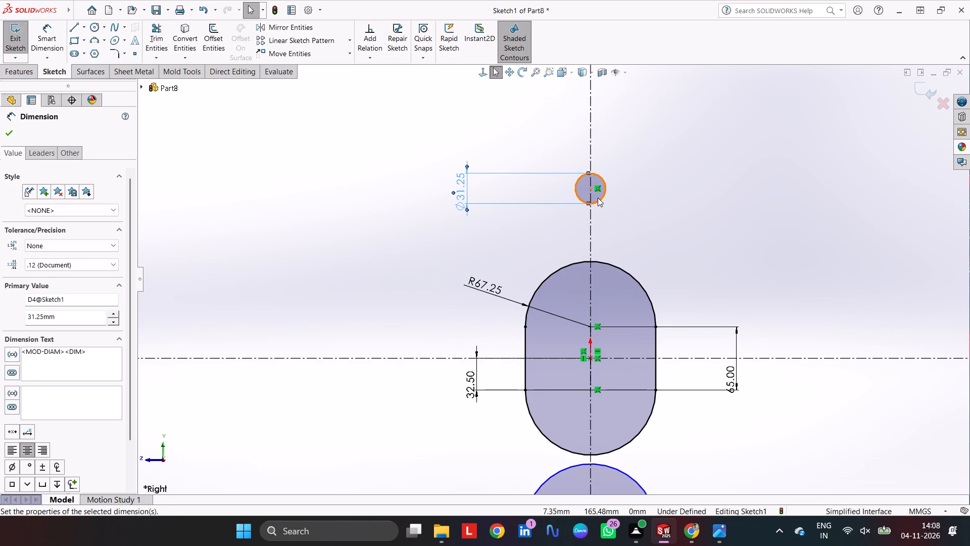
pyautogui.doubleClick(464, 192)
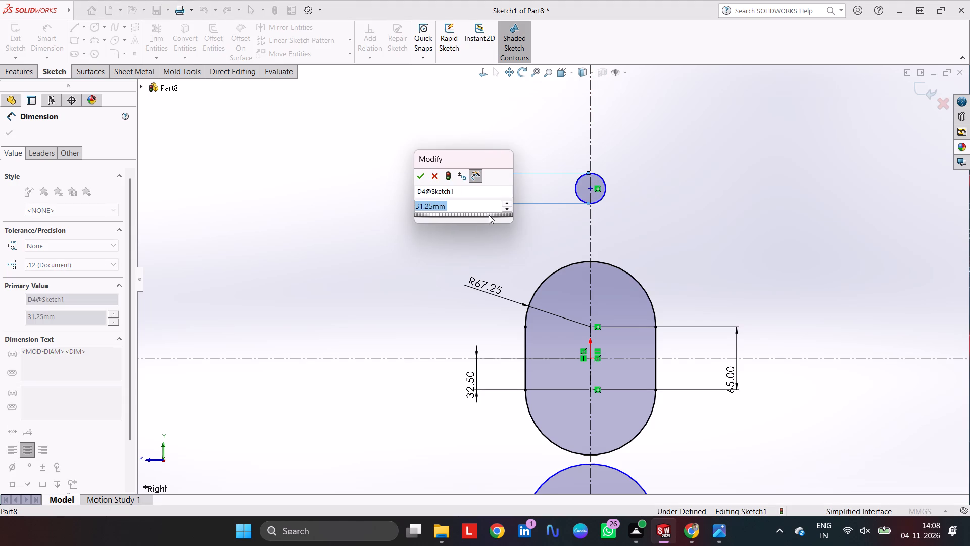
pyautogui.press('5')
pyautogui.press('0')
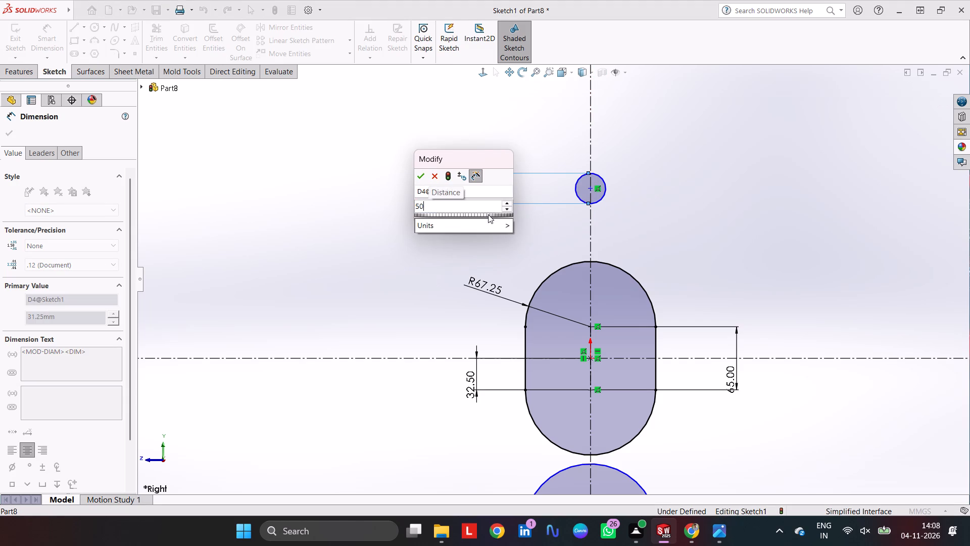
pyautogui.hotkey('shift', '+')
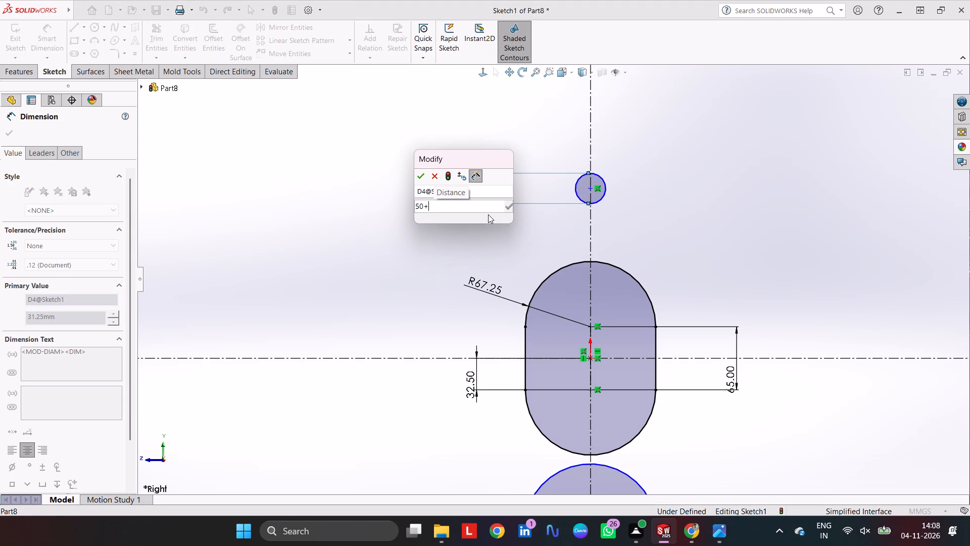
pyautogui.write('6.25+6.25')
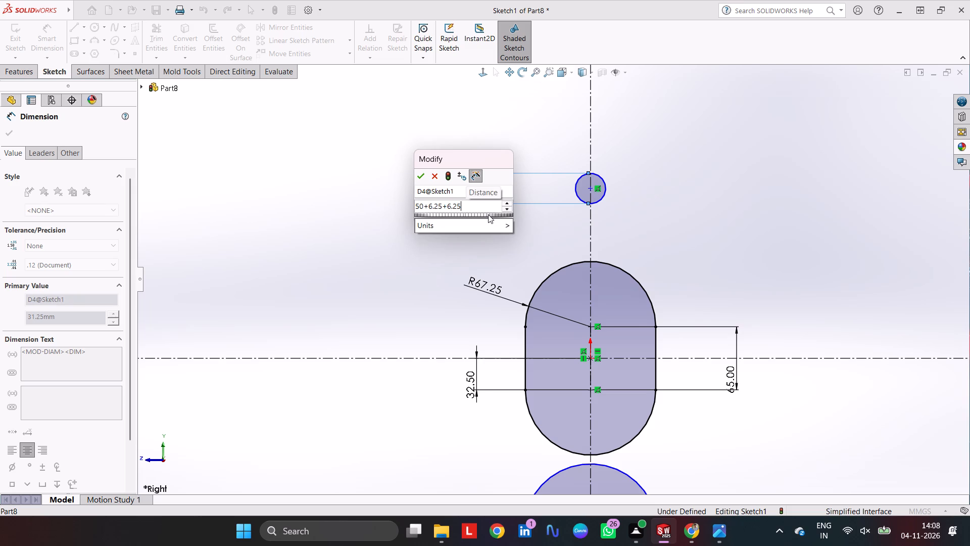
pyautogui.press('Return')
# Dimension the diameter of the circle below the slot as 50+13, making it 63 mm.
pyautogui.scroll(4, 571, 334)
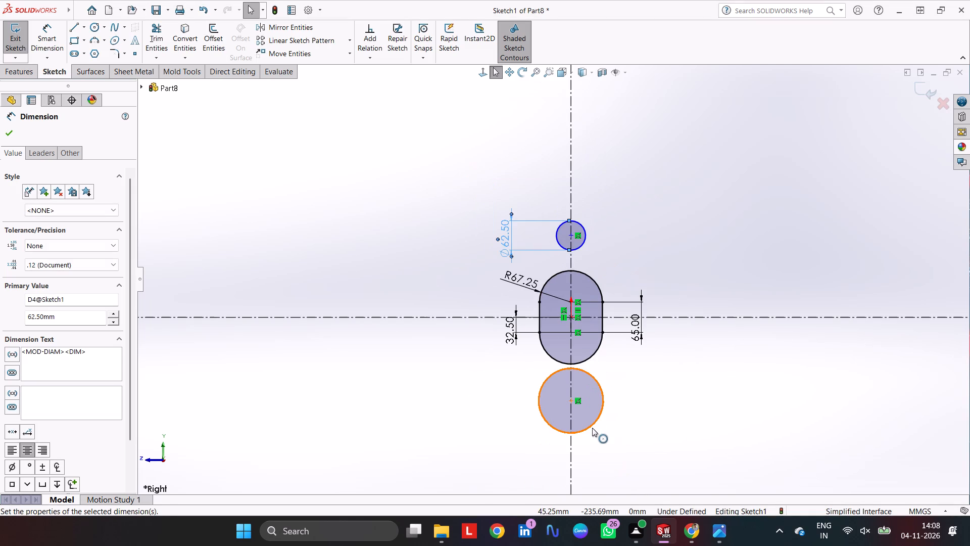
pyautogui.click(592, 428)
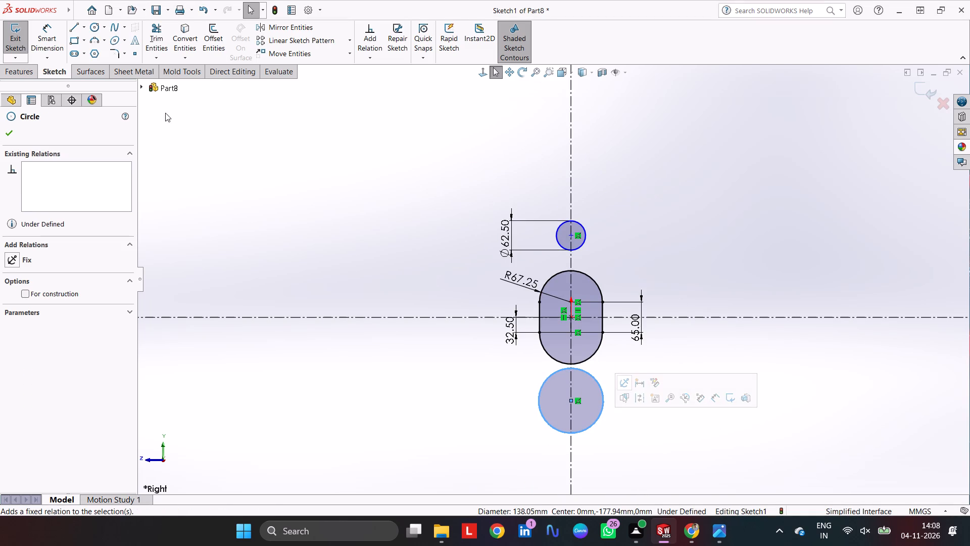
pyautogui.click(46, 29)
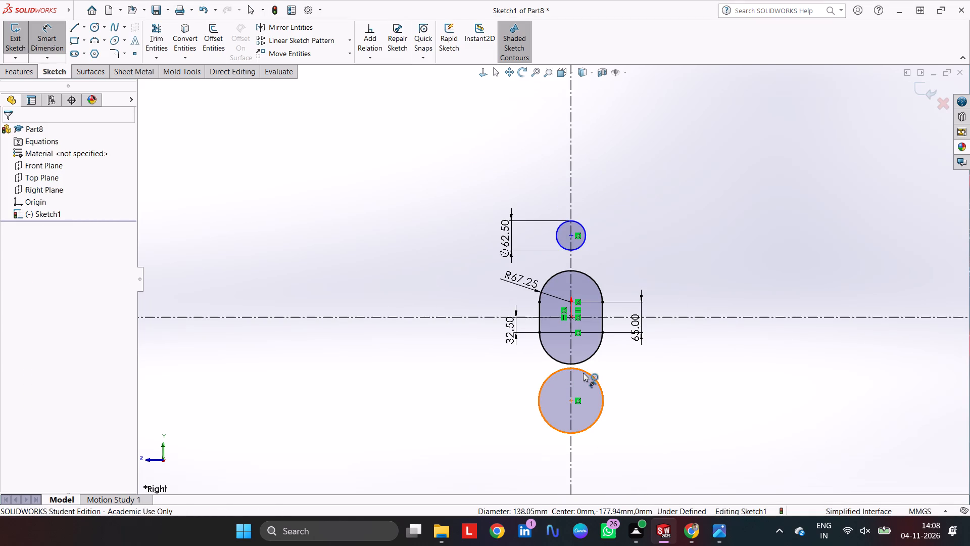
pyautogui.click(585, 373)
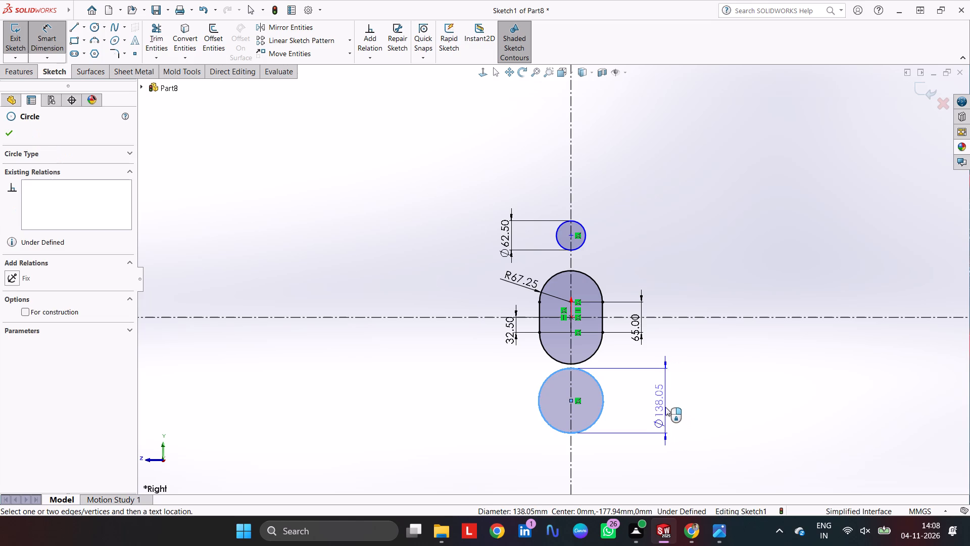
pyautogui.click(665, 407)
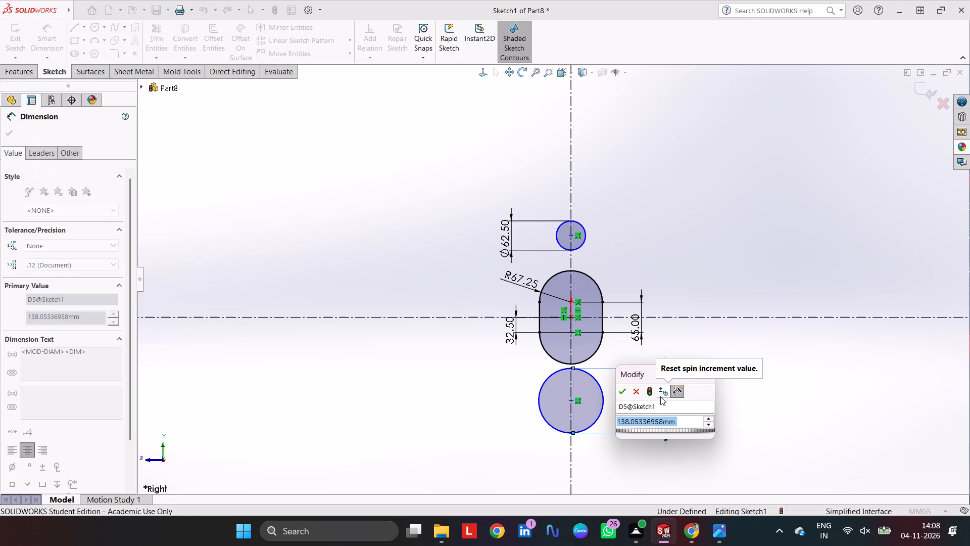
pyautogui.write('50')
pyautogui.write('+13')
pyautogui.press('Return')
# Dimension the vertical distance between the upper and lower circle centres as 235.5 mm.
pyautogui.scroll(-1, 581, 384)
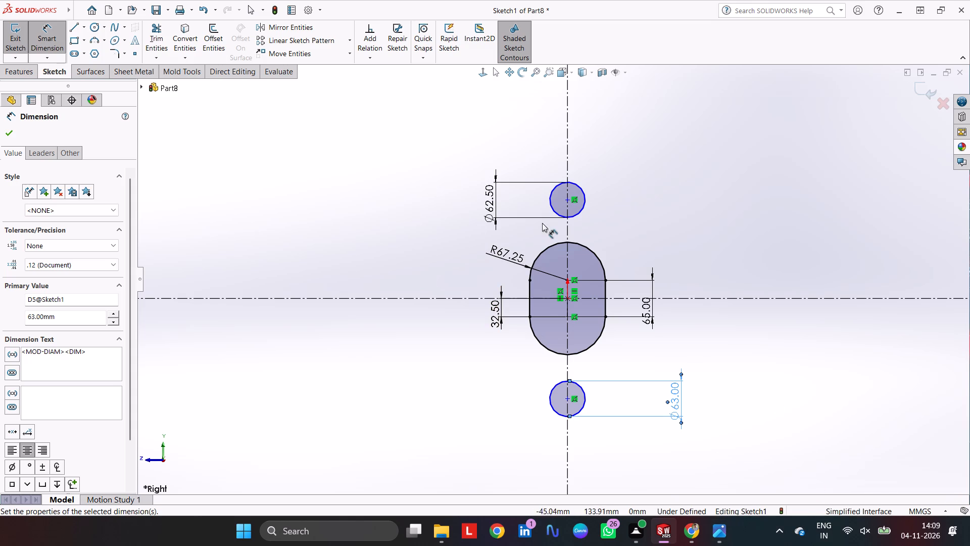
pyautogui.click(570, 200)
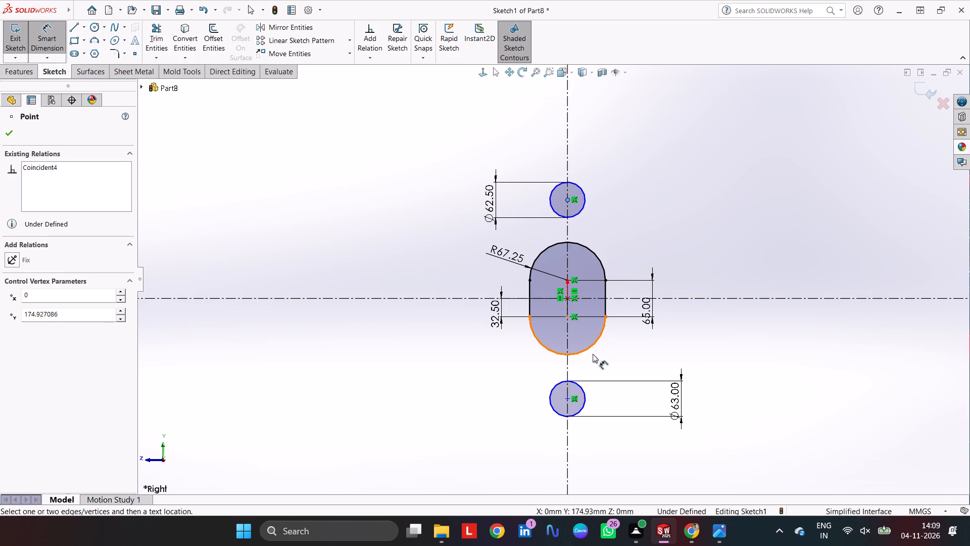
pyautogui.click(568, 401)
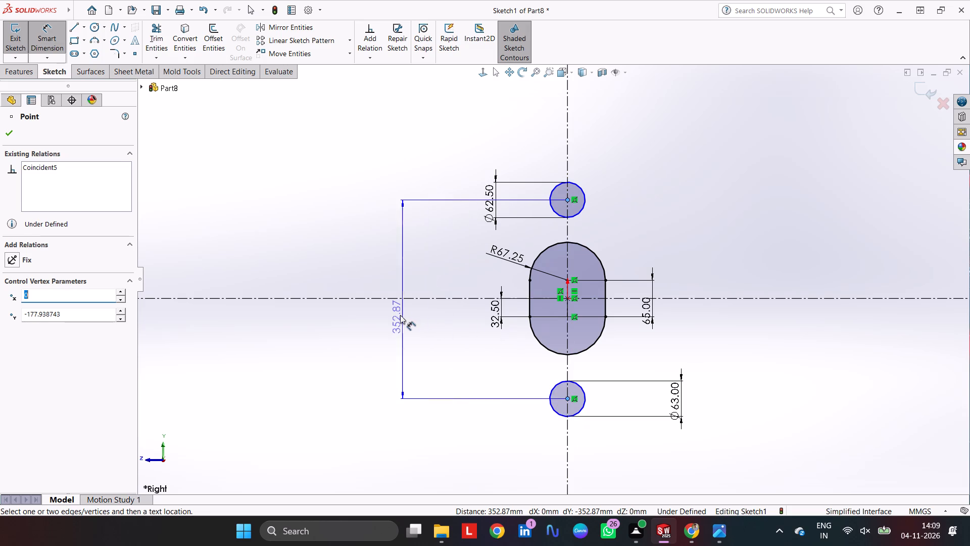
pyautogui.click(411, 326)
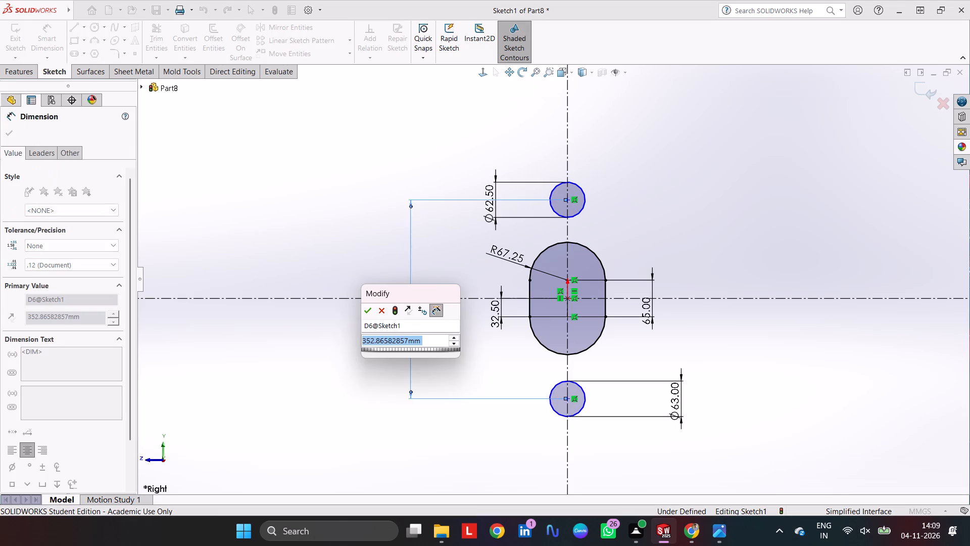
pyautogui.write('235.5')
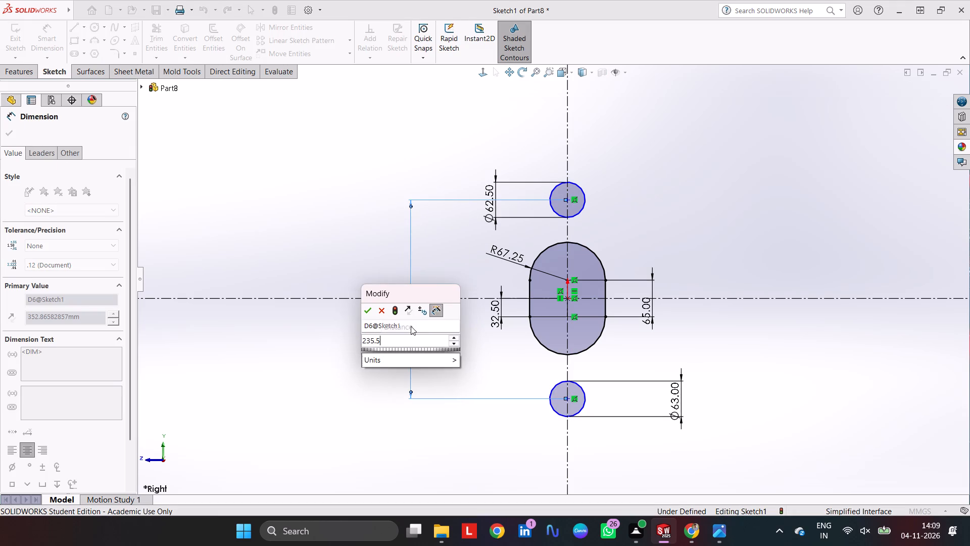
pyautogui.press('Return')
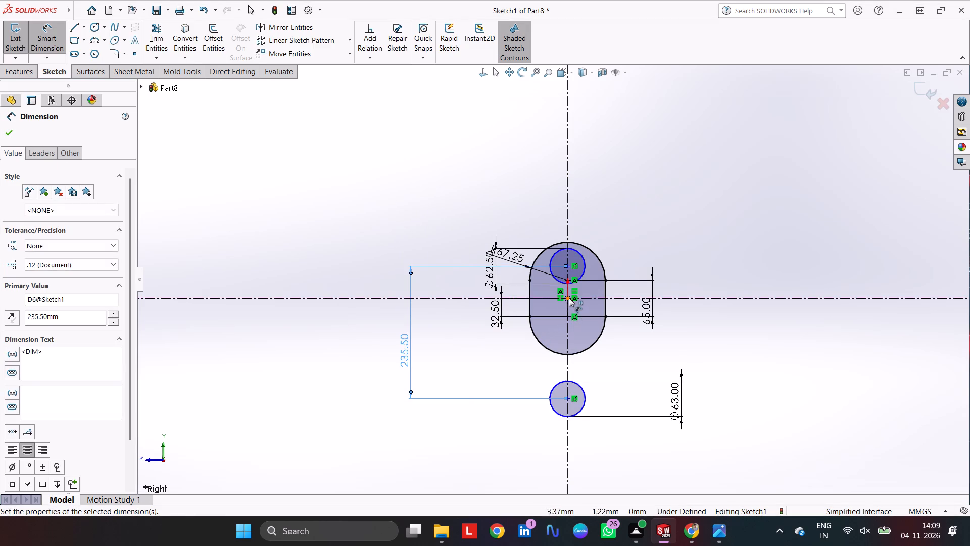
# Dimension the lower circle's centre from the origin as 235.5/2, making it 117.75 mm.
pyautogui.click(567, 298)
pyautogui.click(569, 397)
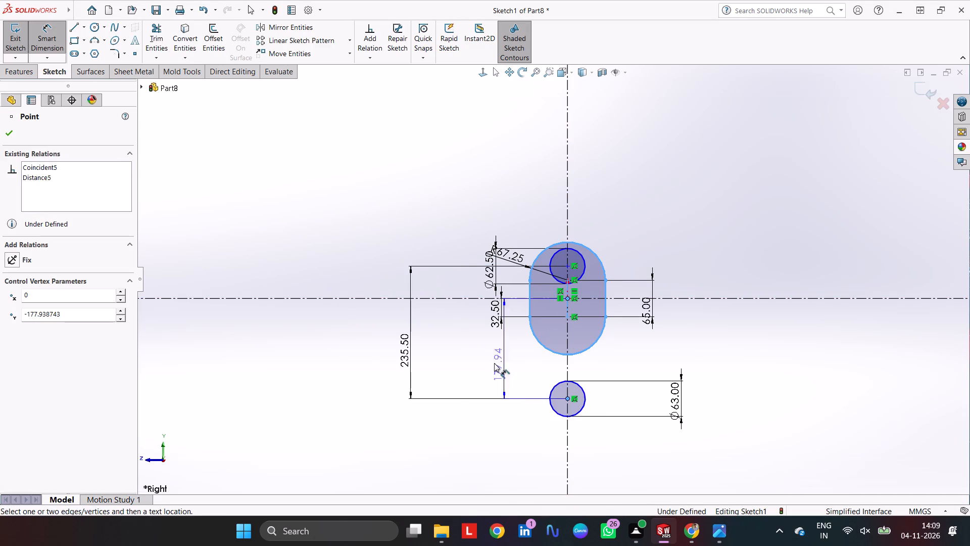
pyautogui.click(468, 360)
pyautogui.write('235.5')
pyautogui.press('/')
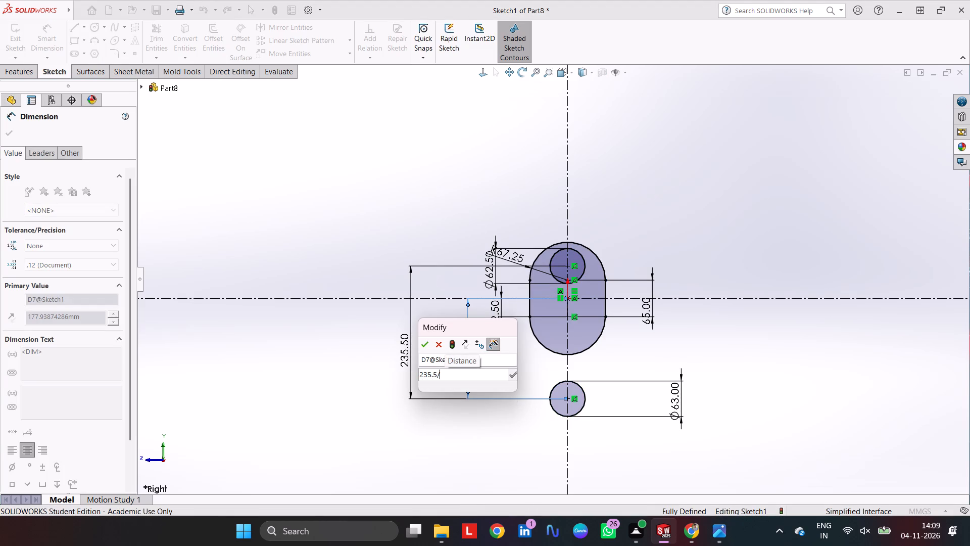
pyautogui.press('2')
pyautogui.press('Return')
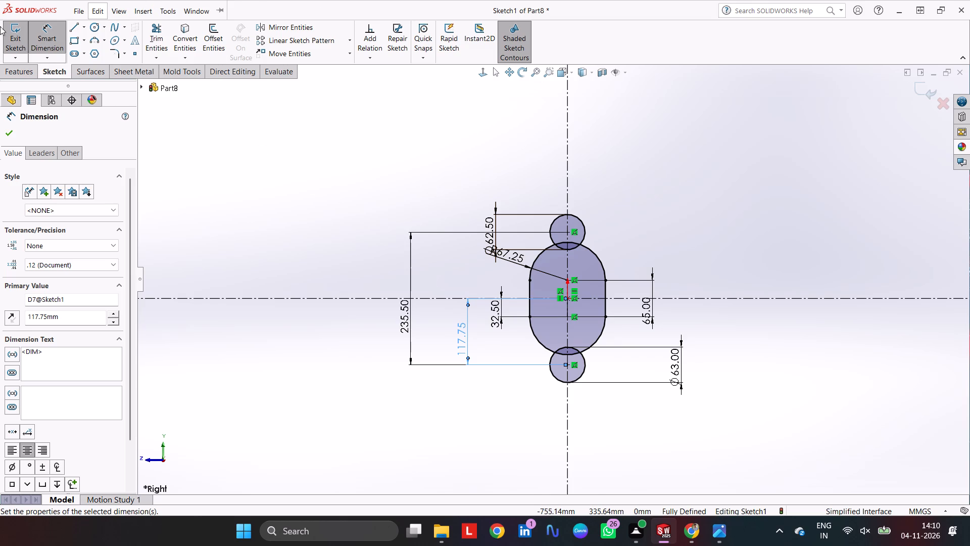
# Sketch four circles around the slot, about 126 mm diameter at upper right, 194 mm upper left, 178 mm lower left and 250 mm lower right.
pyautogui.click(73, 26)
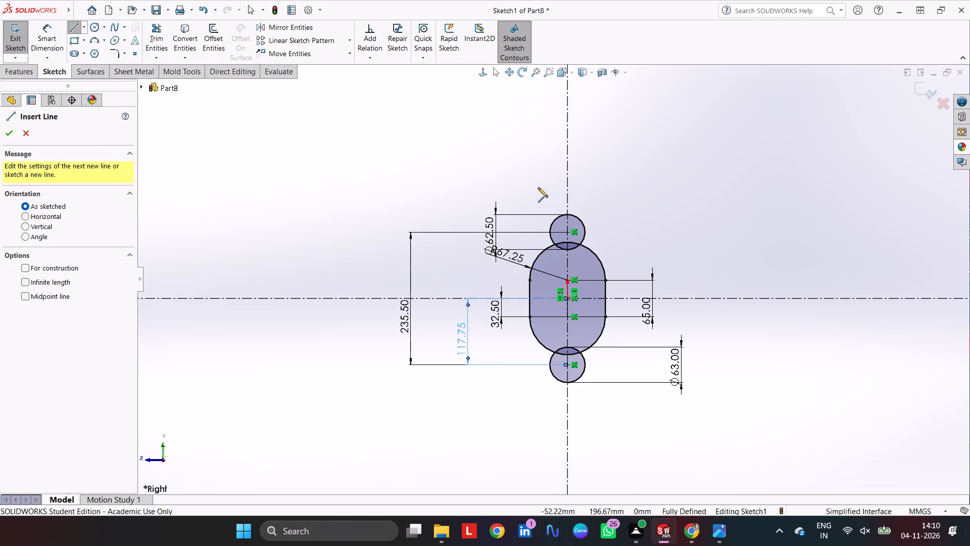
pyautogui.click(95, 26)
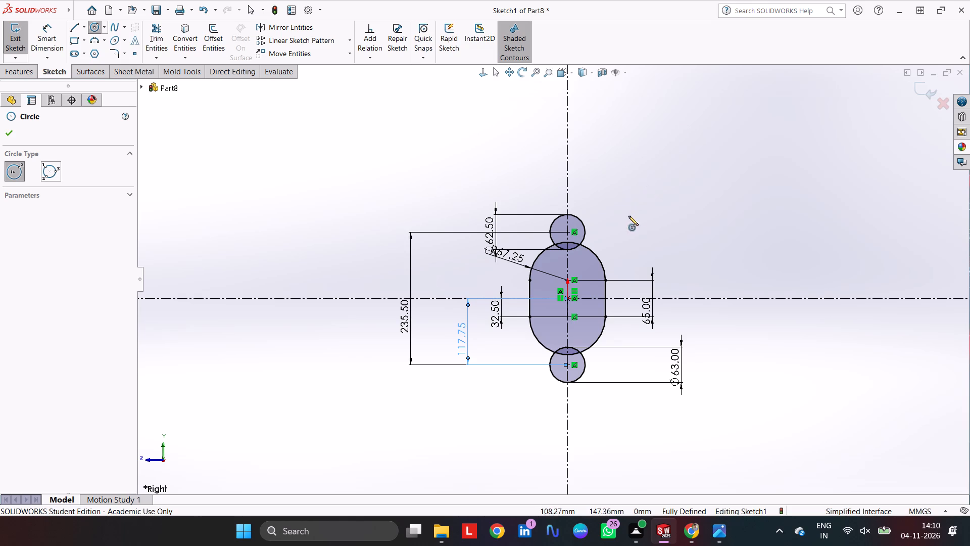
pyautogui.click(644, 234)
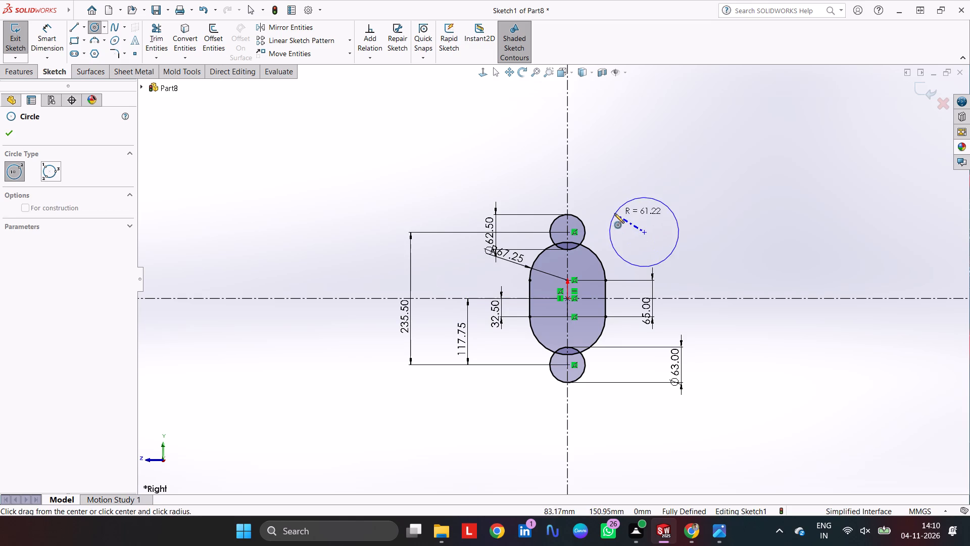
pyautogui.click(614, 213)
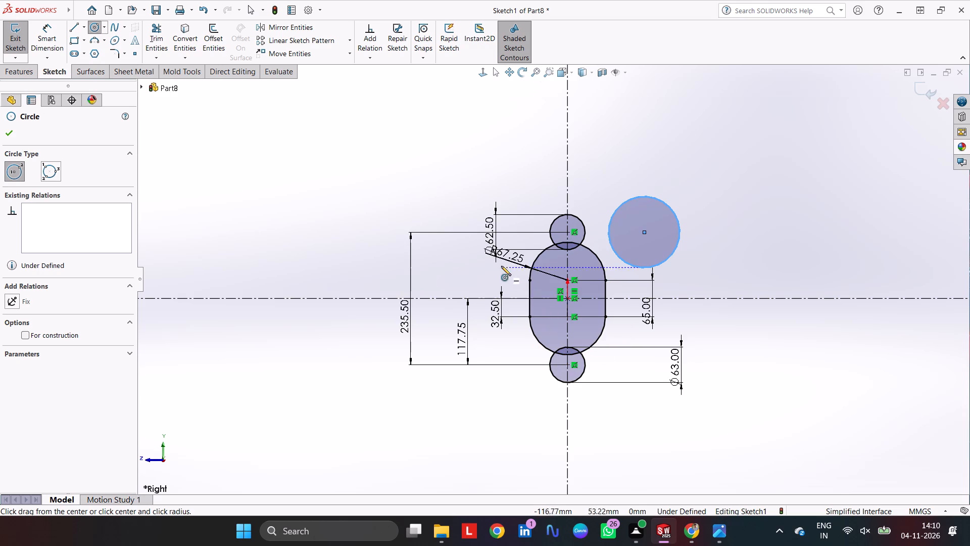
pyautogui.click(452, 212)
pyautogui.click(460, 266)
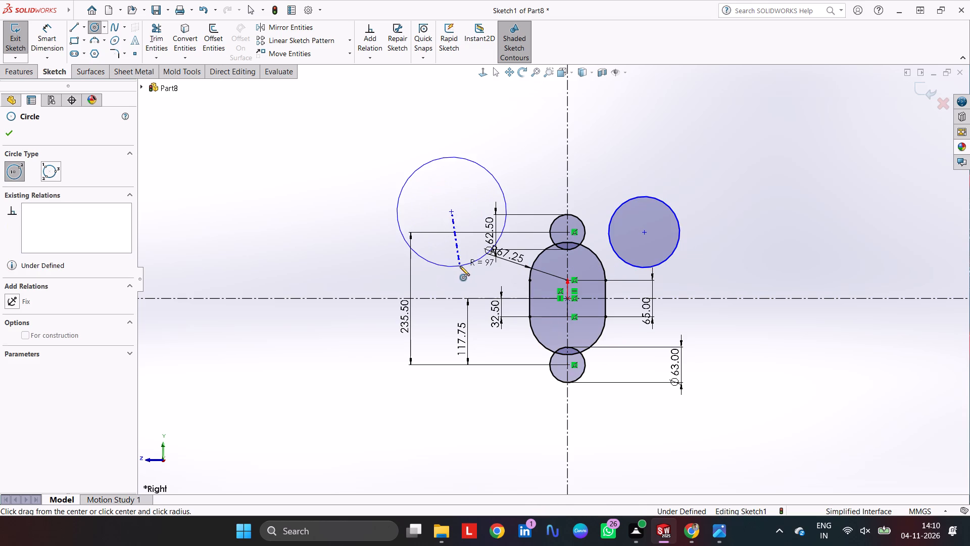
pyautogui.click(487, 408)
pyautogui.click(520, 370)
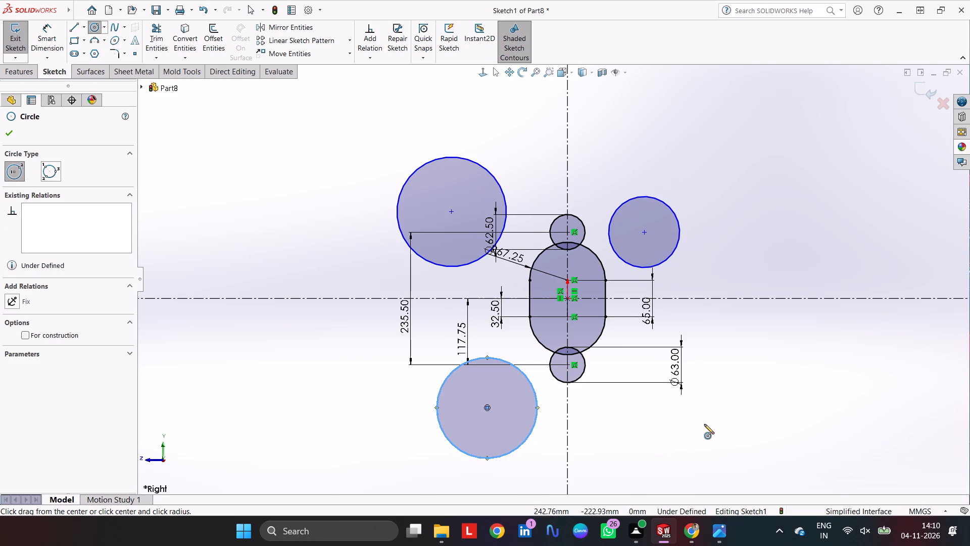
pyautogui.moveTo(677, 416); pyautogui.dragTo(670, 408)
pyautogui.click(630, 365)
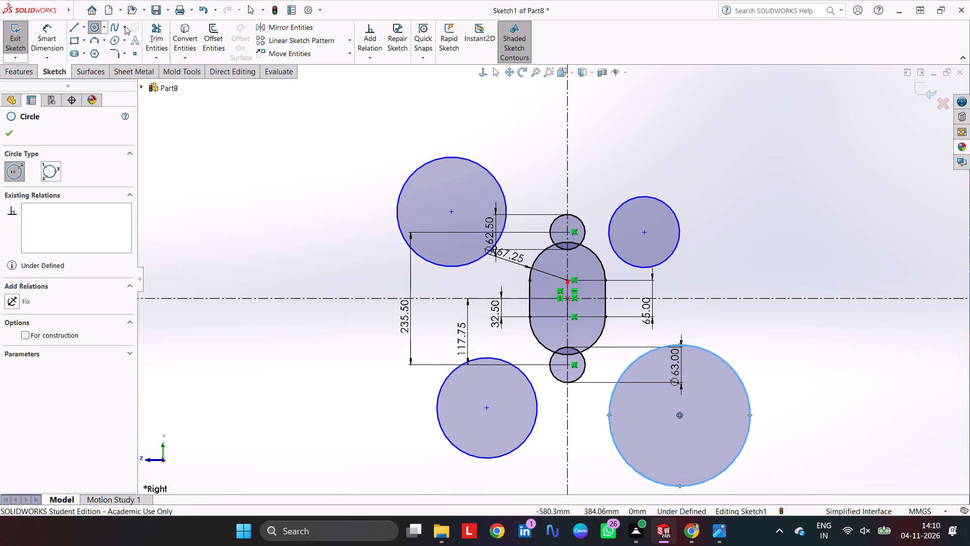
# Dimension the diameter of the circle to the slot's upper right as 196.25+196.25, making it 392.5 mm.
pyautogui.click(53, 29)
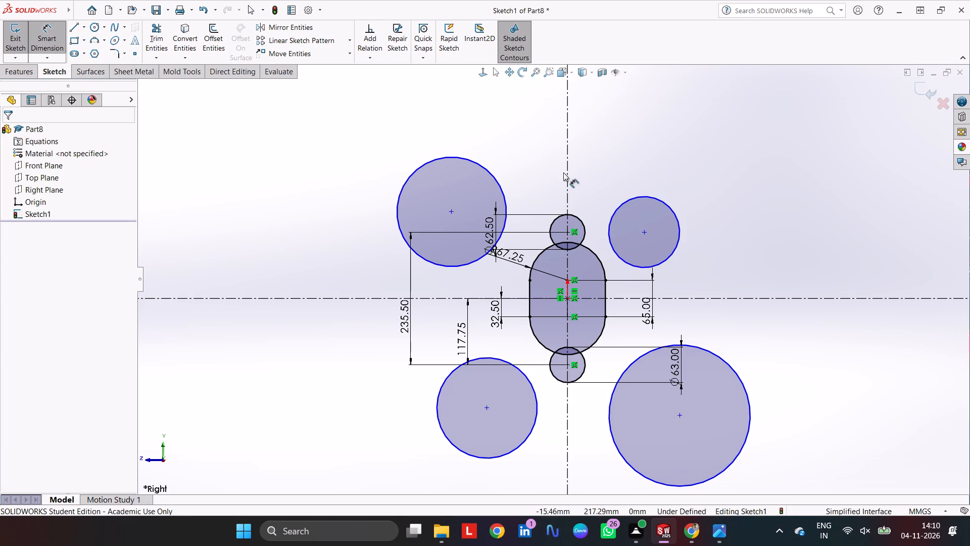
pyautogui.click(666, 203)
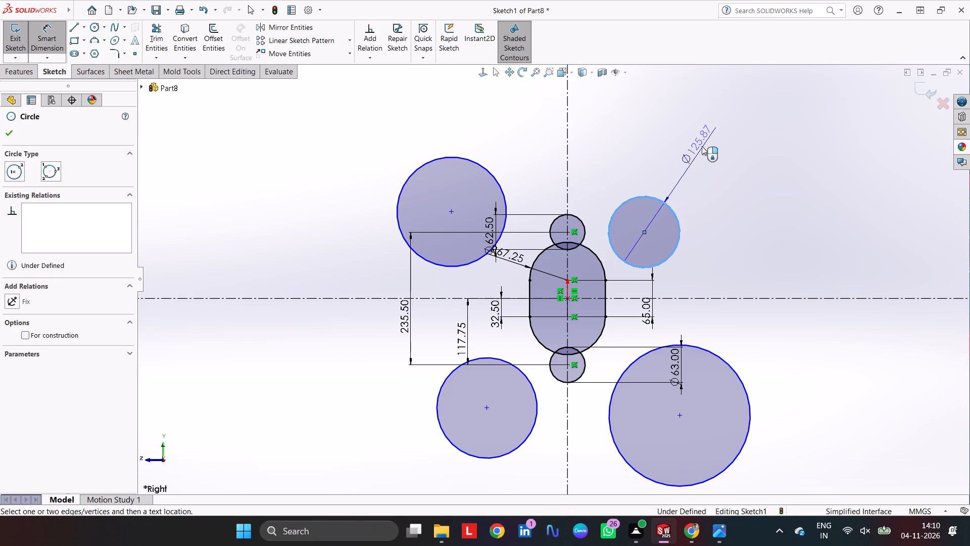
pyautogui.click(702, 146)
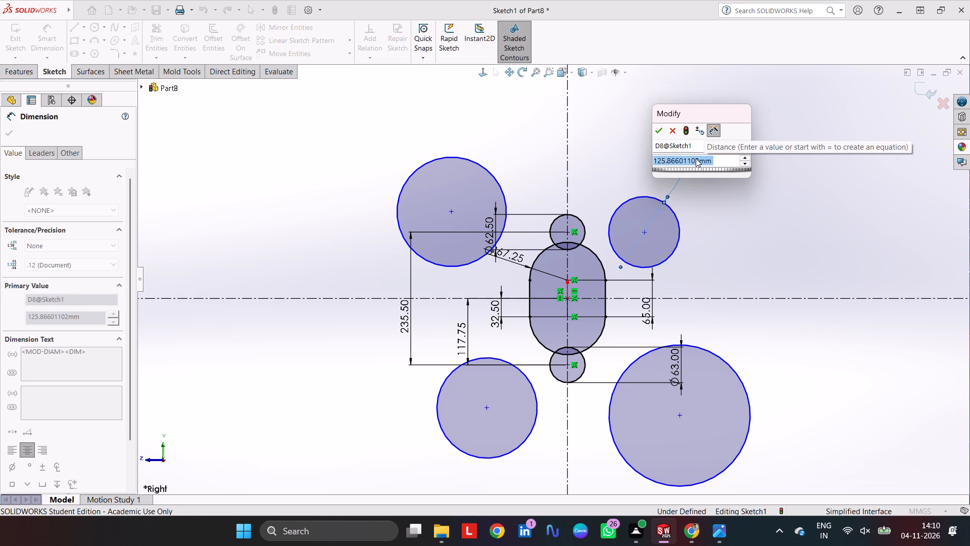
pyautogui.write('196.25')
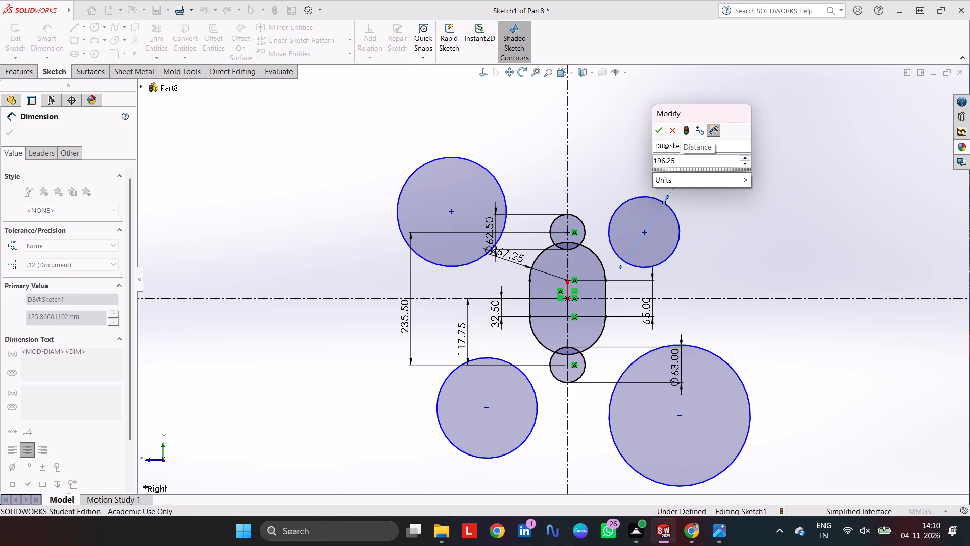
pyautogui.hotkey('shift', '+')
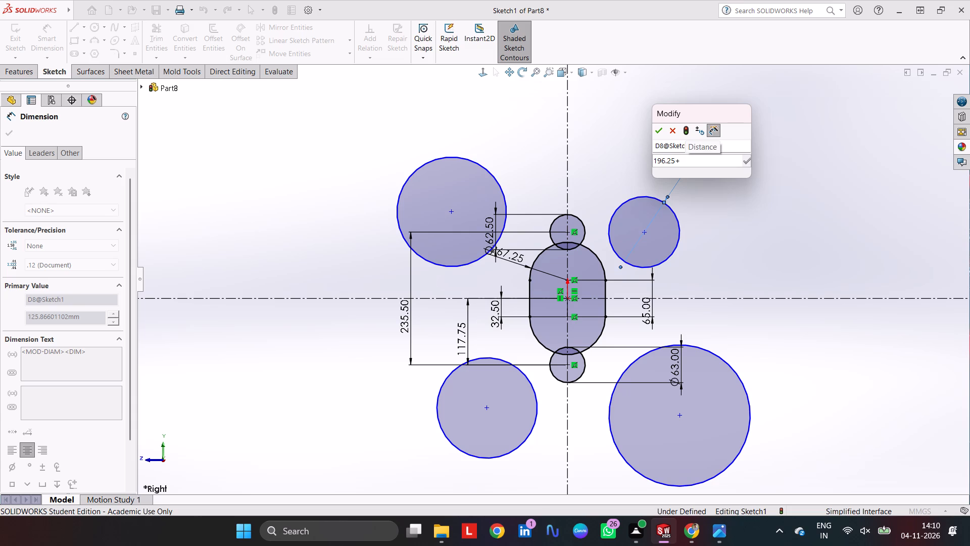
pyautogui.write('196.25')
pyautogui.press('Return')
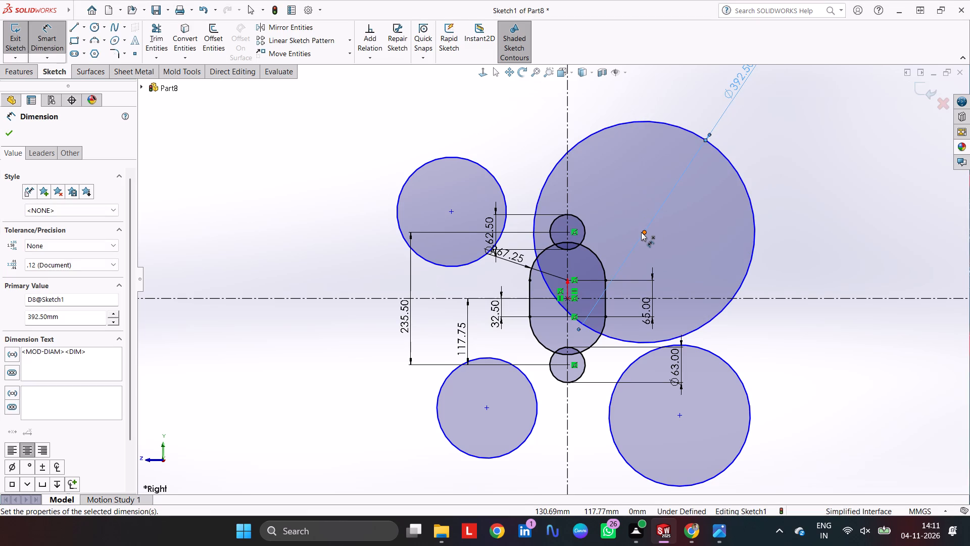
# Move the upper-right circle outward from the slot, with its centre about 231 mm right of and 189.5 mm above the origin.
pyautogui.moveTo(646, 232); pyautogui.dragTo(723, 176)
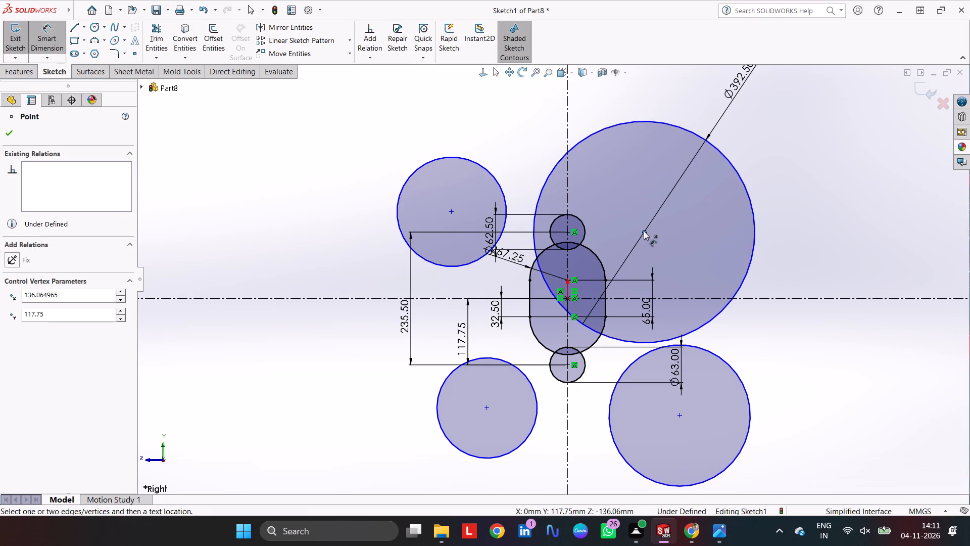
pyautogui.press('Escape')
pyautogui.press('Escape')
pyautogui.moveTo(644, 234); pyautogui.dragTo(697, 195)
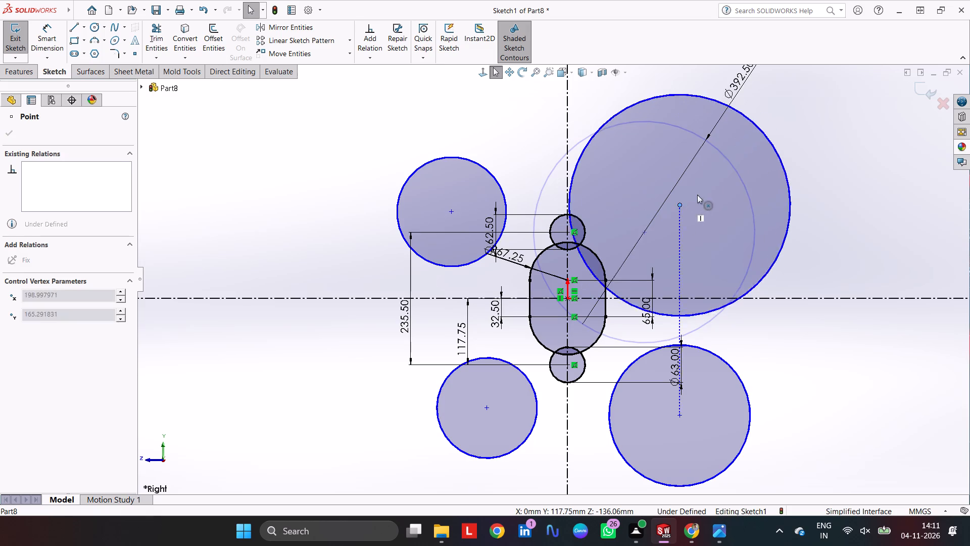
pyautogui.moveTo(697, 195); pyautogui.dragTo(695, 200)
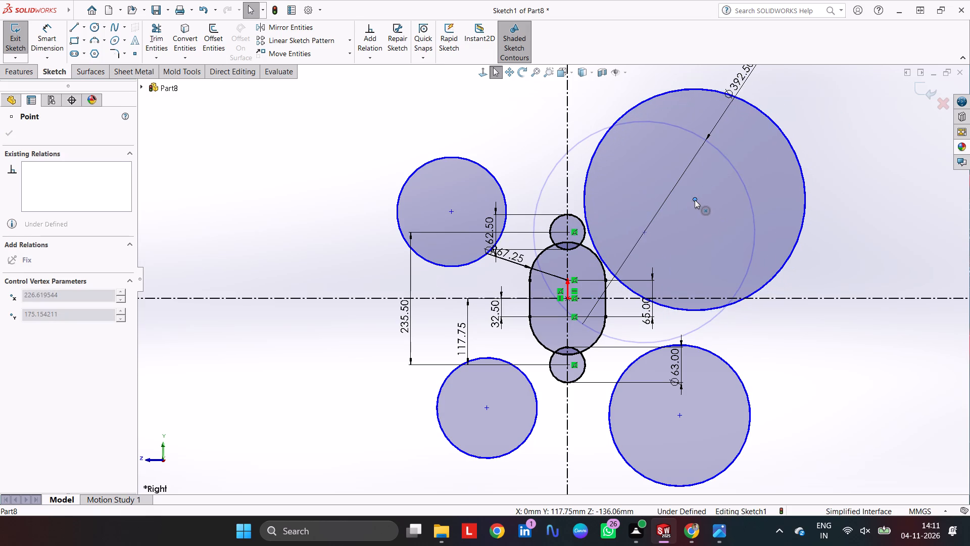
pyautogui.moveTo(695, 200); pyautogui.dragTo(696, 193)
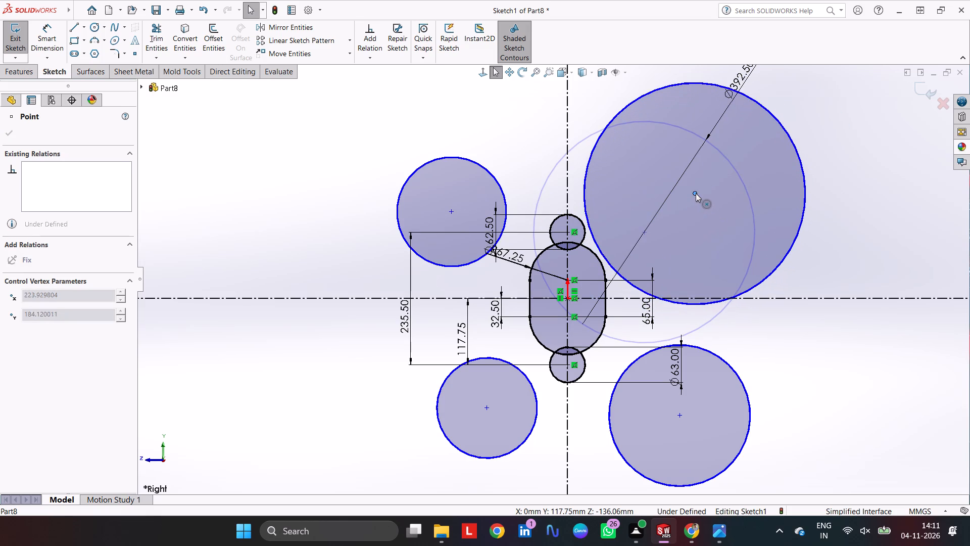
pyautogui.moveTo(696, 193); pyautogui.dragTo(698, 192)
pyautogui.press('Escape')
pyautogui.press('Escape')
pyautogui.press('Escape')
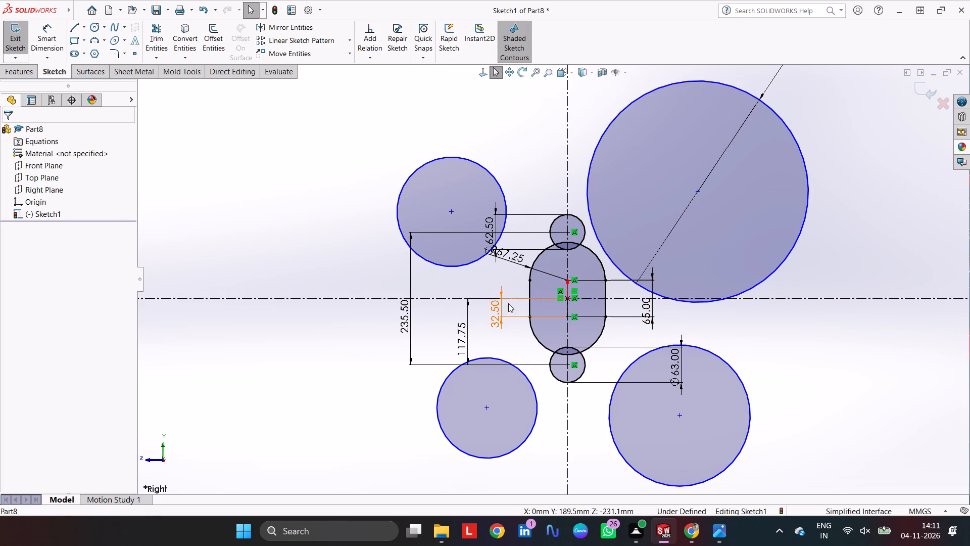
# Dimension the diameter of the circle to the slot's lower right as 392.5 mm.
pyautogui.scroll(3, 725, 129)
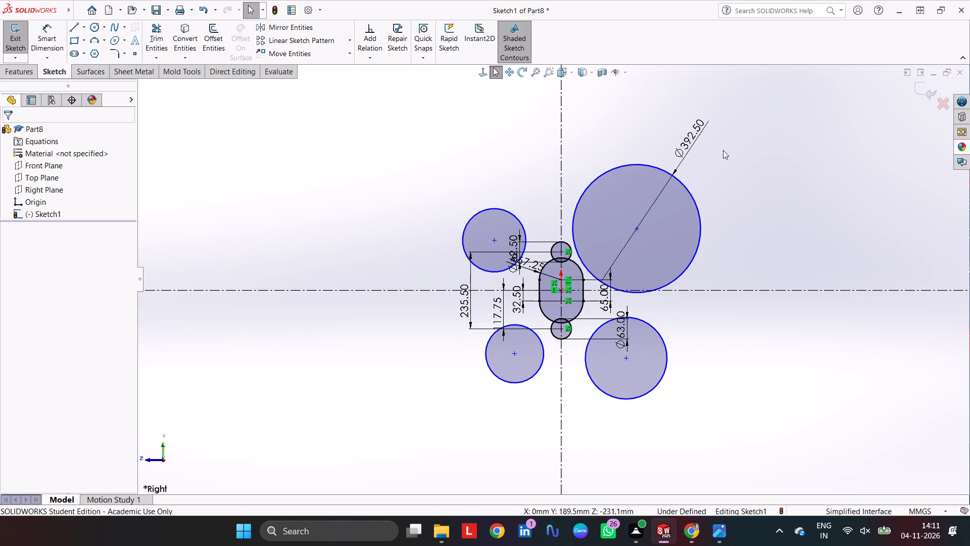
pyautogui.scroll(-2, 616, 168)
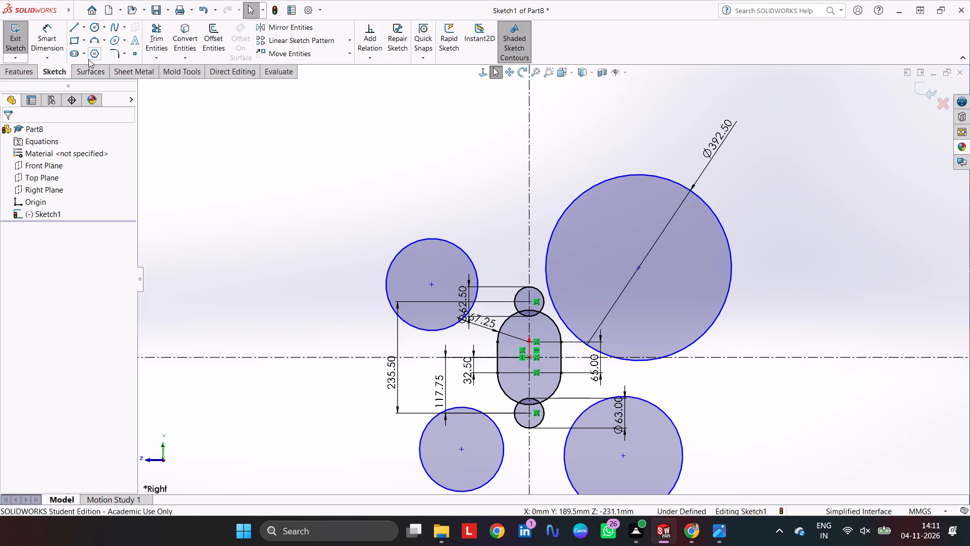
pyautogui.click(53, 35)
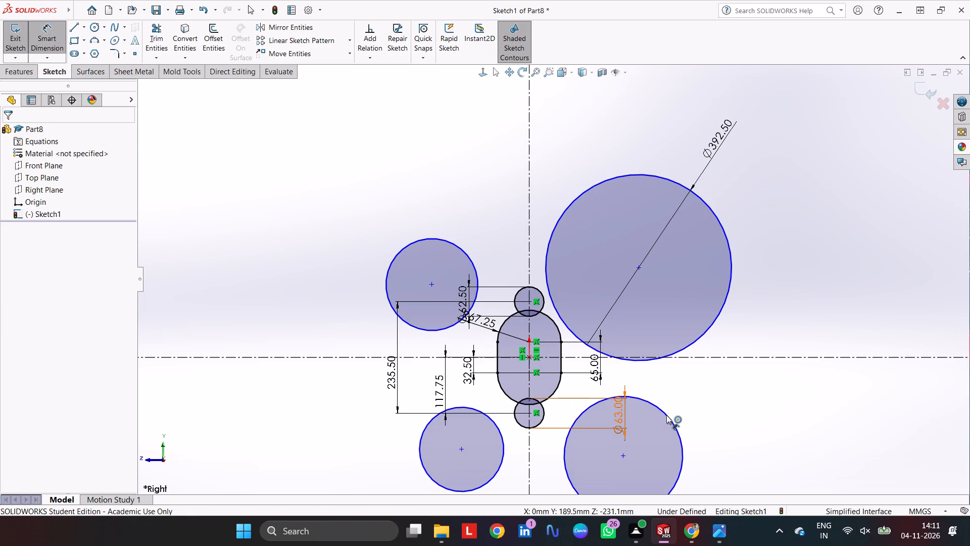
pyautogui.click(666, 415)
pyautogui.click(742, 425)
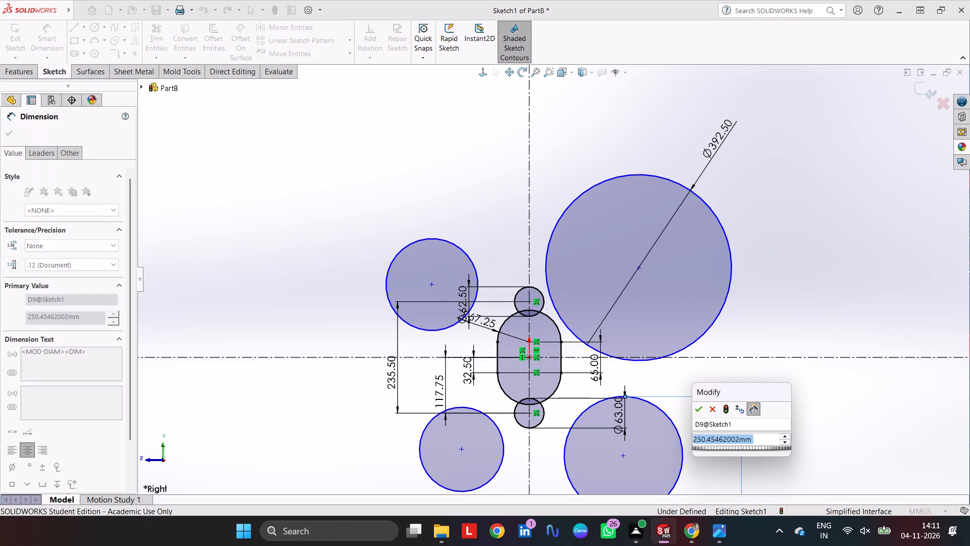
pyautogui.write('39')
pyautogui.write('2.')
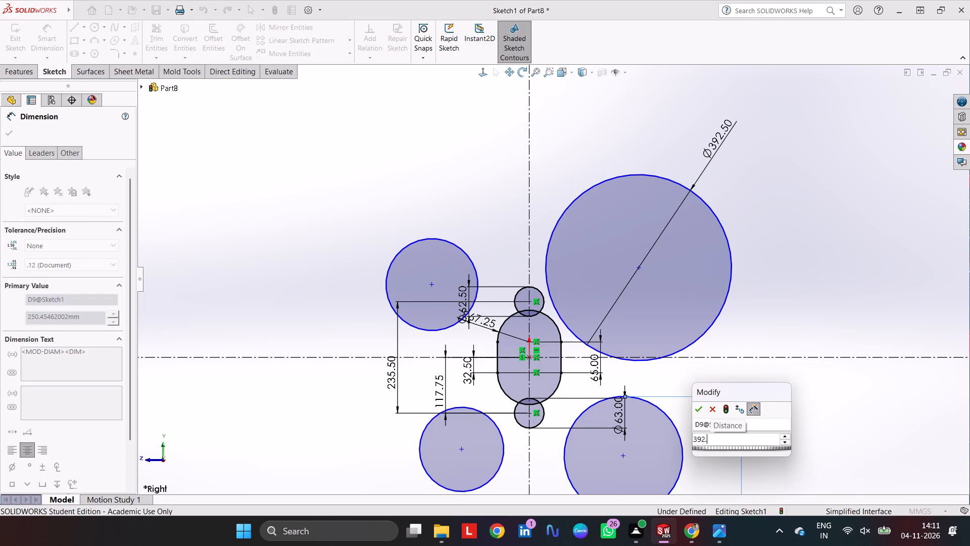
pyautogui.press('5')
pyautogui.press('Return')
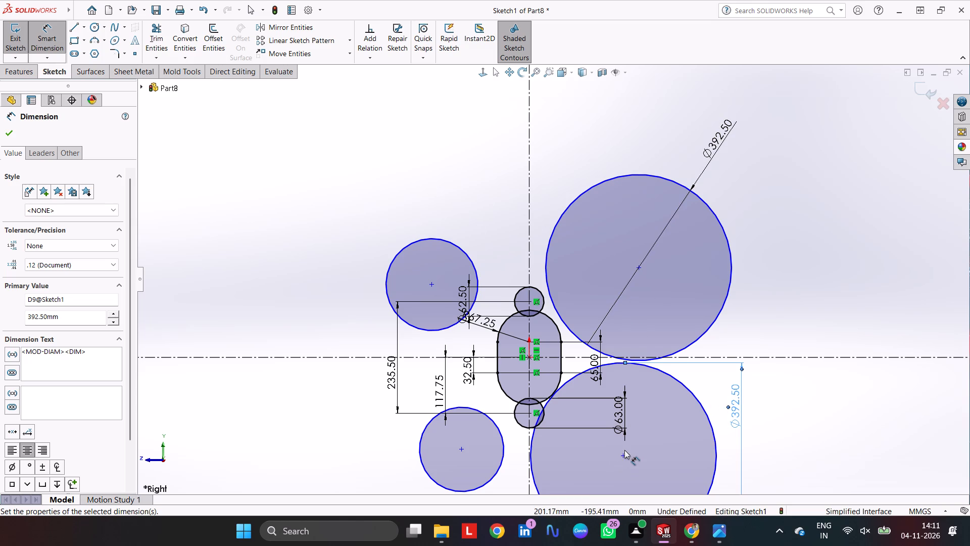
# Dimension the distance between the lower-right circle's centre and the upper-left circle as 392.5 mm.
pyautogui.moveTo(624, 456); pyautogui.dragTo(641, 461)
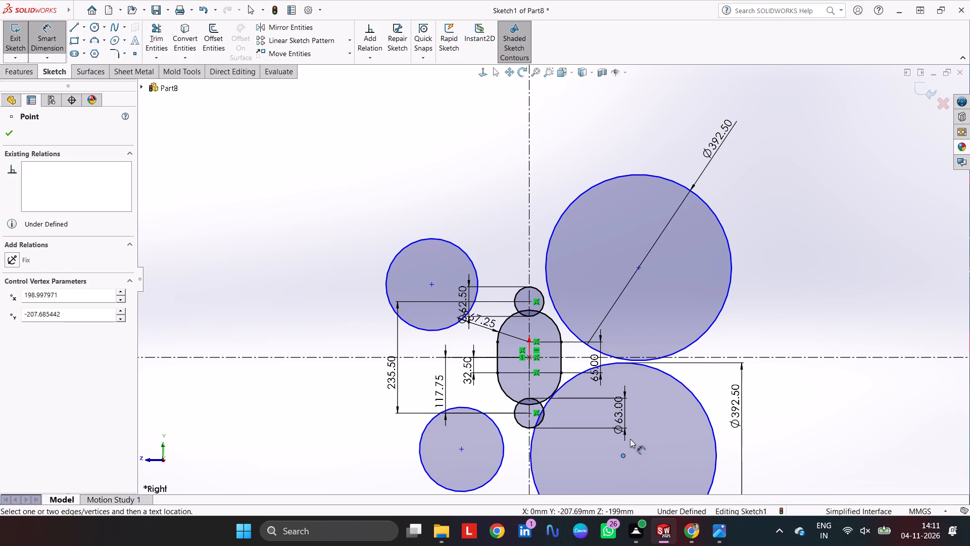
pyautogui.click(421, 239)
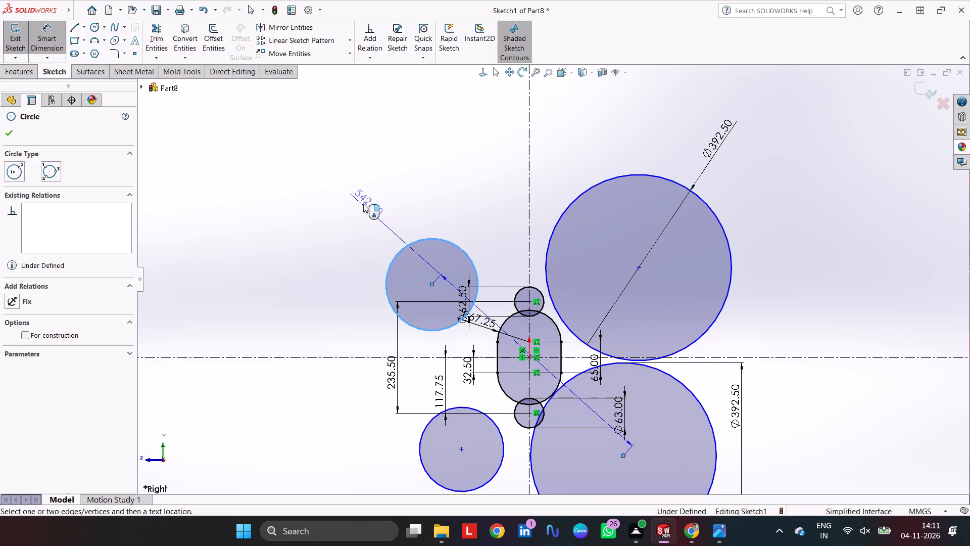
pyautogui.click(350, 187)
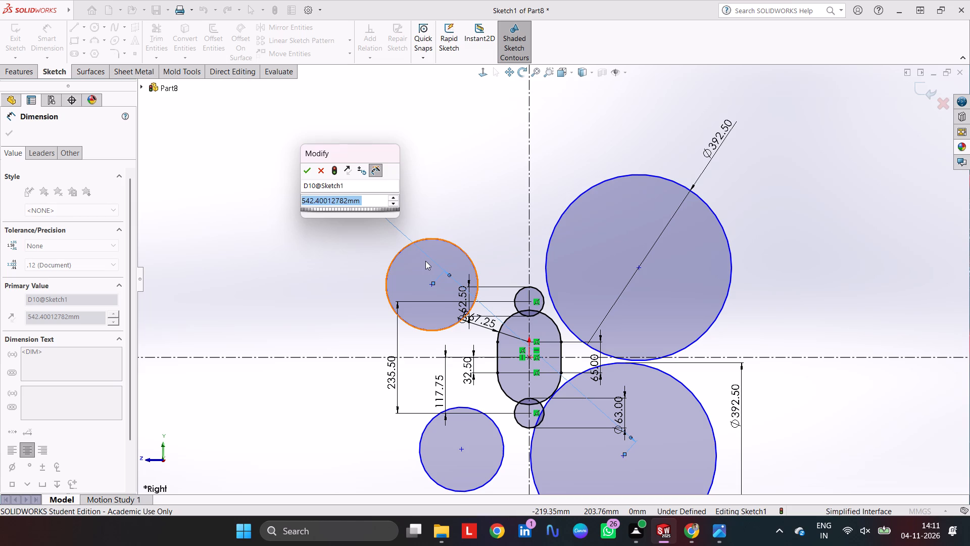
pyautogui.write('392.5')
pyautogui.press('Return')
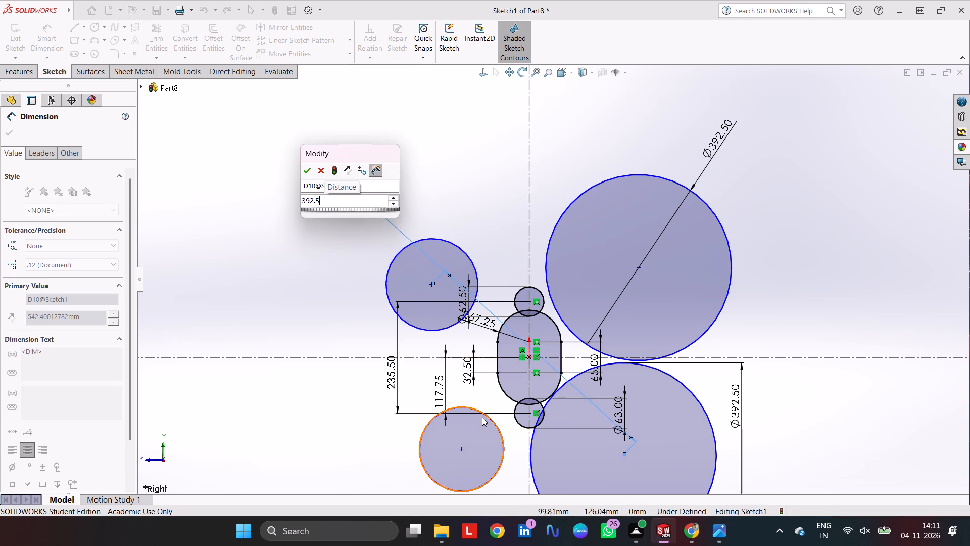
# Dimension the diameter of the circle to the slot's lower left as 392.5 mm.
pyautogui.click(420, 449)
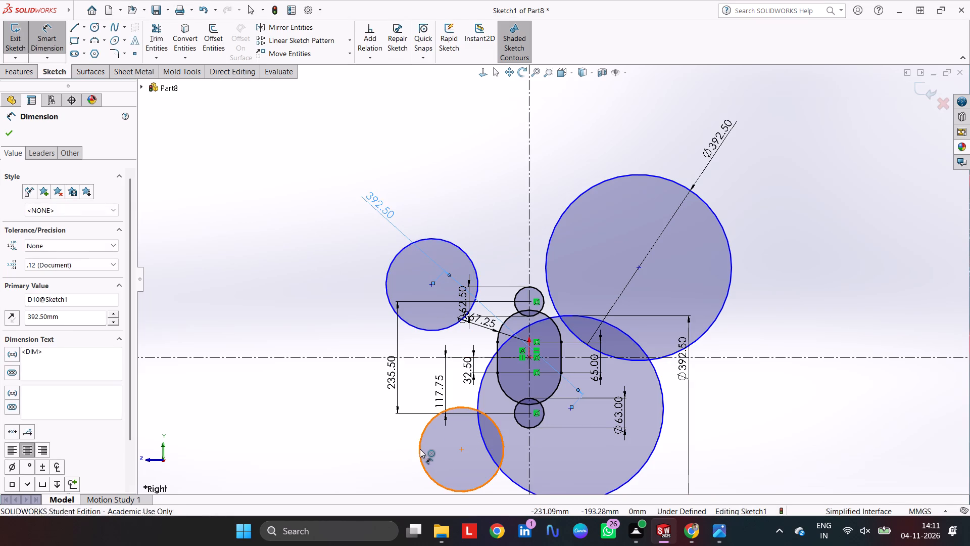
pyautogui.click(310, 439)
pyautogui.write('392.')
pyautogui.press('5')
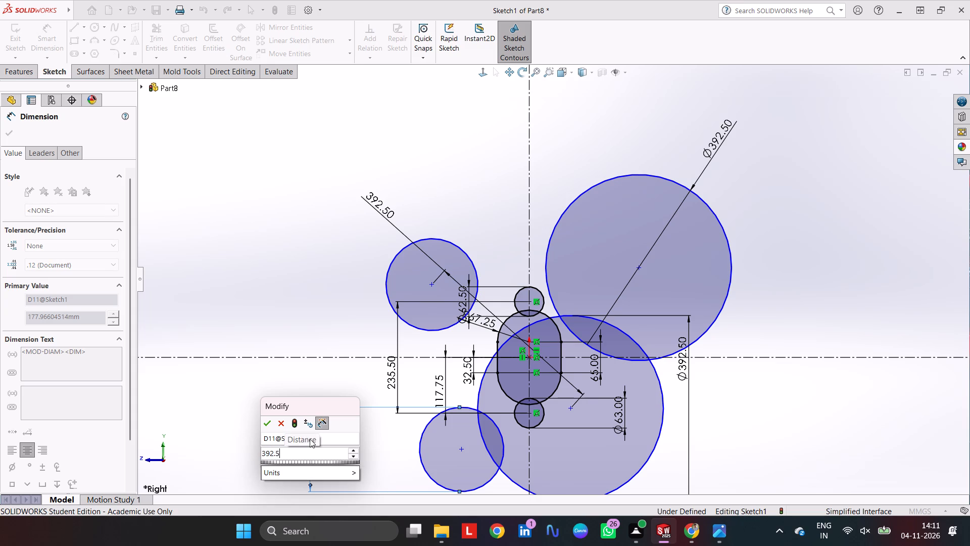
pyautogui.press('Return')
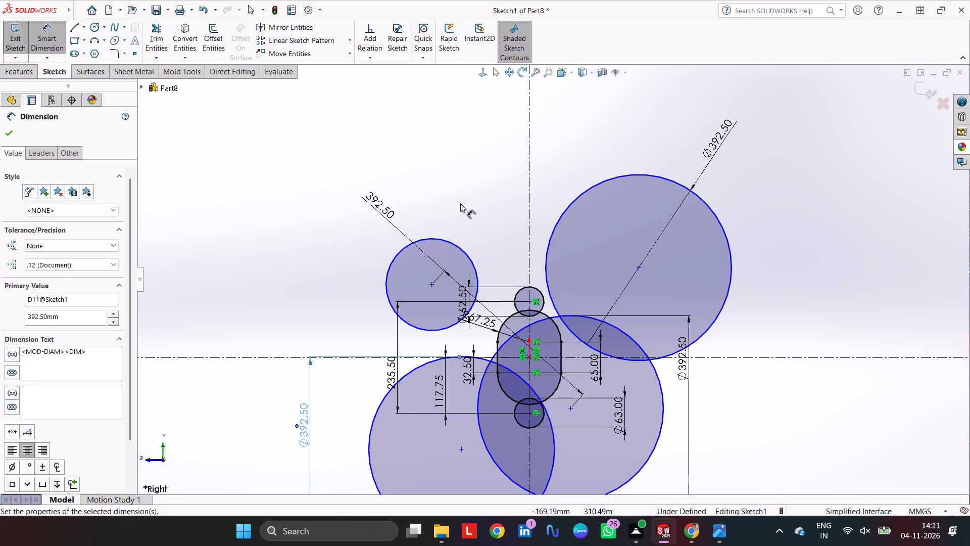
pyautogui.click(9, 133)
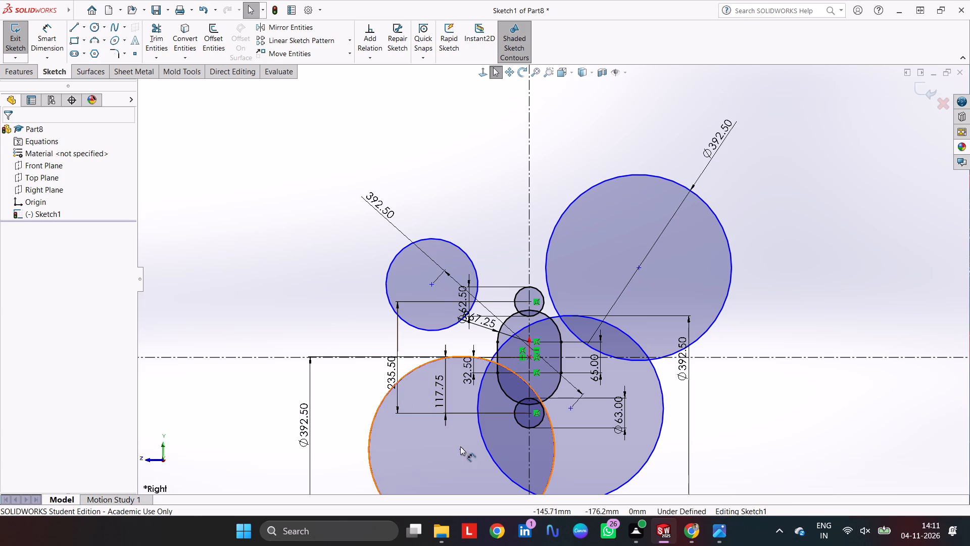
# Move the two lower large circles outward, centring them about 303 mm left and 216 mm right of the origin.
pyautogui.moveTo(463, 449); pyautogui.dragTo(386, 466)
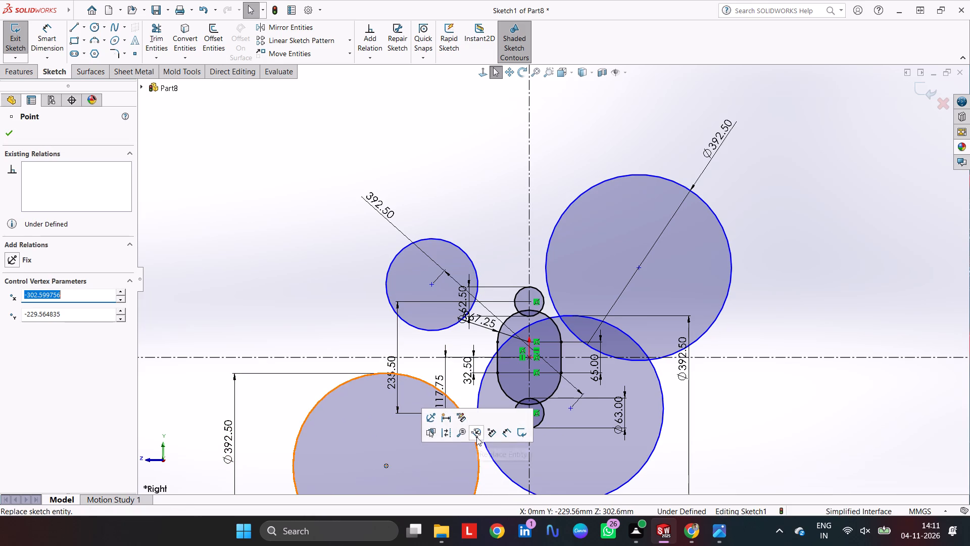
pyautogui.moveTo(570, 408); pyautogui.dragTo(627, 438)
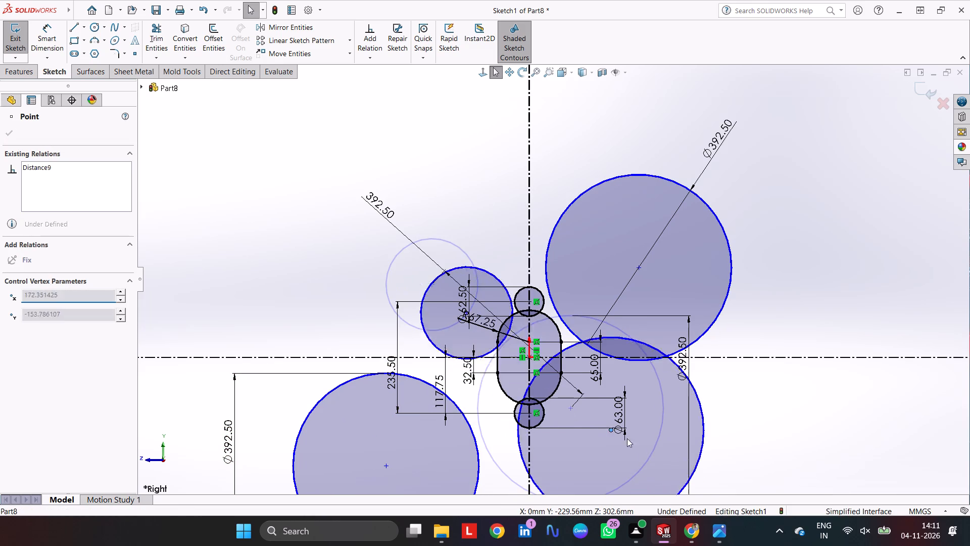
pyautogui.moveTo(627, 438); pyautogui.dragTo(632, 442)
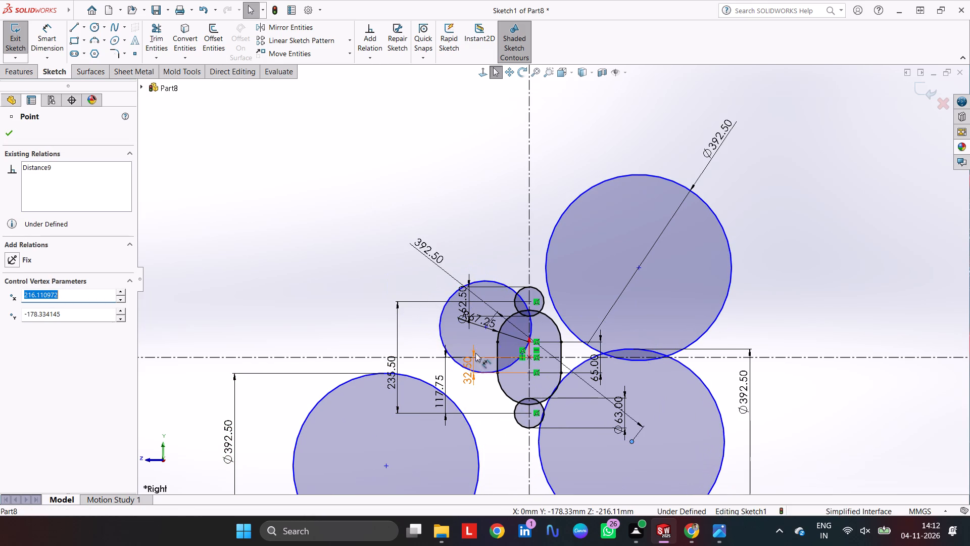
# Delete the lower end circle's diameter dimension and the 392.5 mm distance dimension between the lower-right and upper-left circles.
pyautogui.click(642, 424)
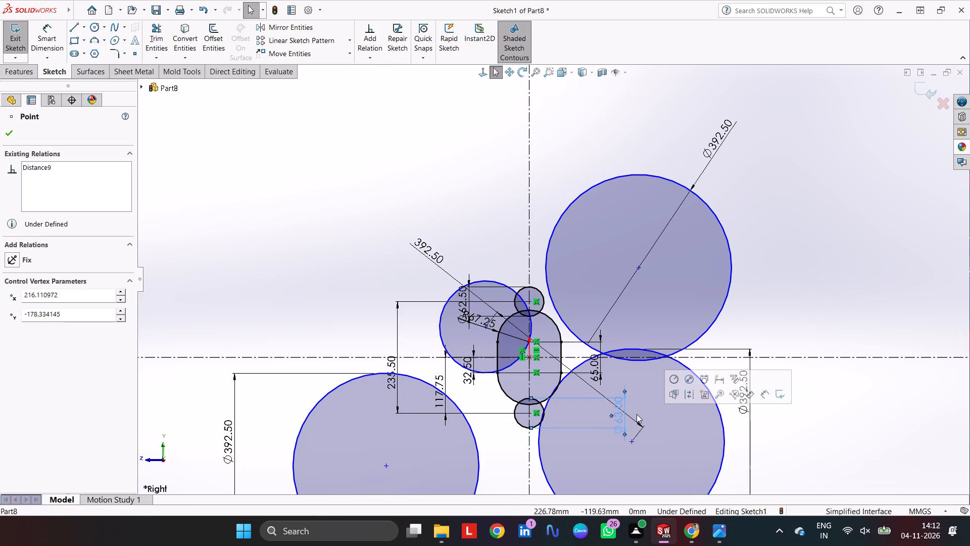
pyautogui.press('Delete')
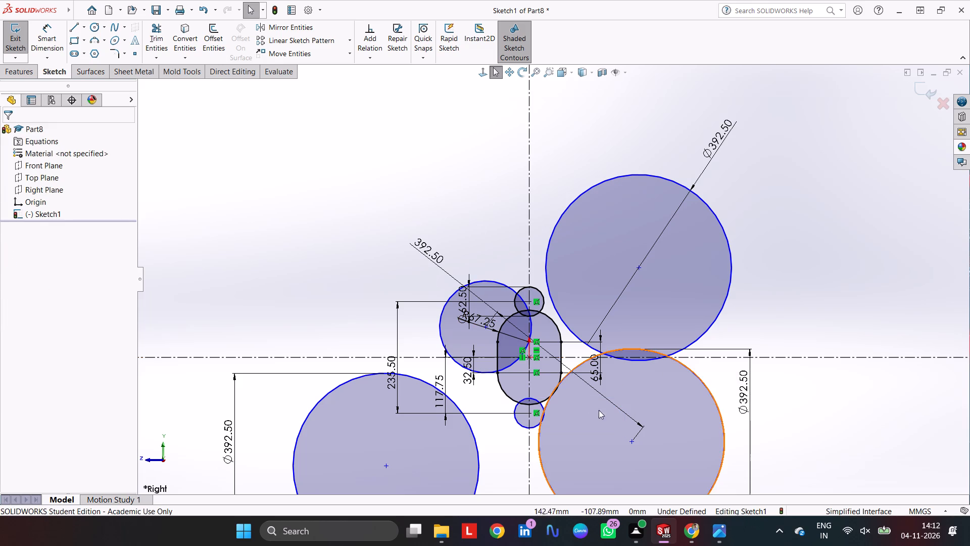
pyautogui.click(635, 422)
pyautogui.press('Delete')
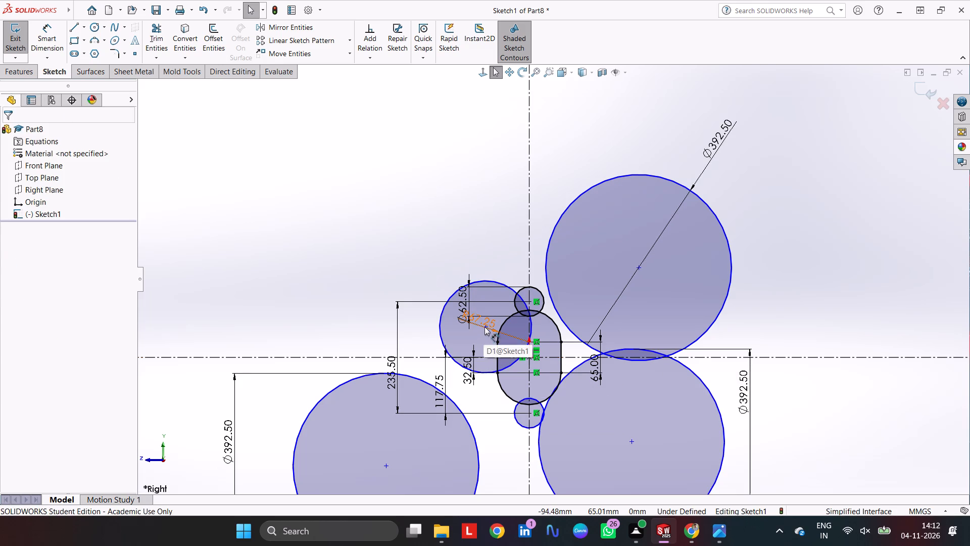
# Move the R67.25 label clear of the slot and the upper-left circle's centre to about 252 mm left and 189 mm above the origin.
pyautogui.moveTo(484, 327); pyautogui.dragTo(420, 300)
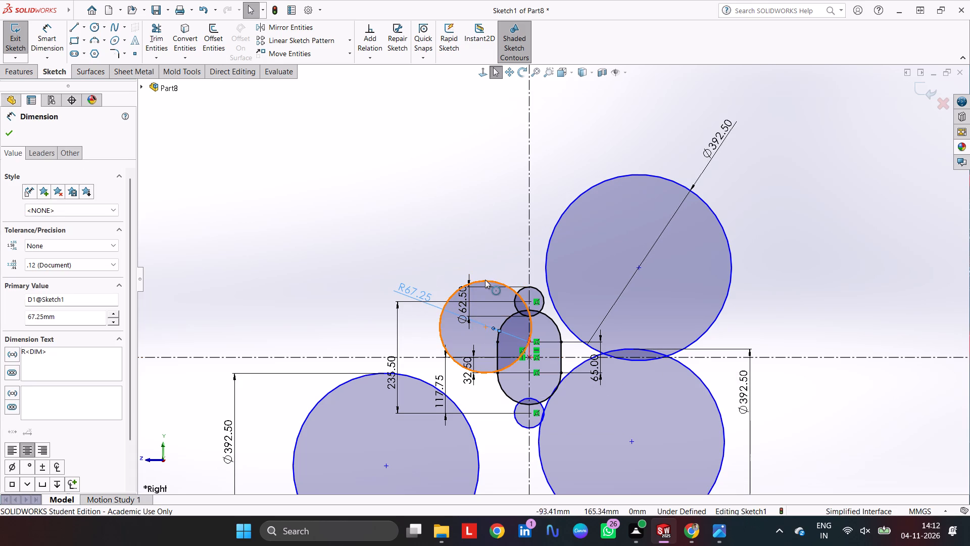
pyautogui.click(485, 280)
pyautogui.moveTo(485, 328); pyautogui.dragTo(410, 270)
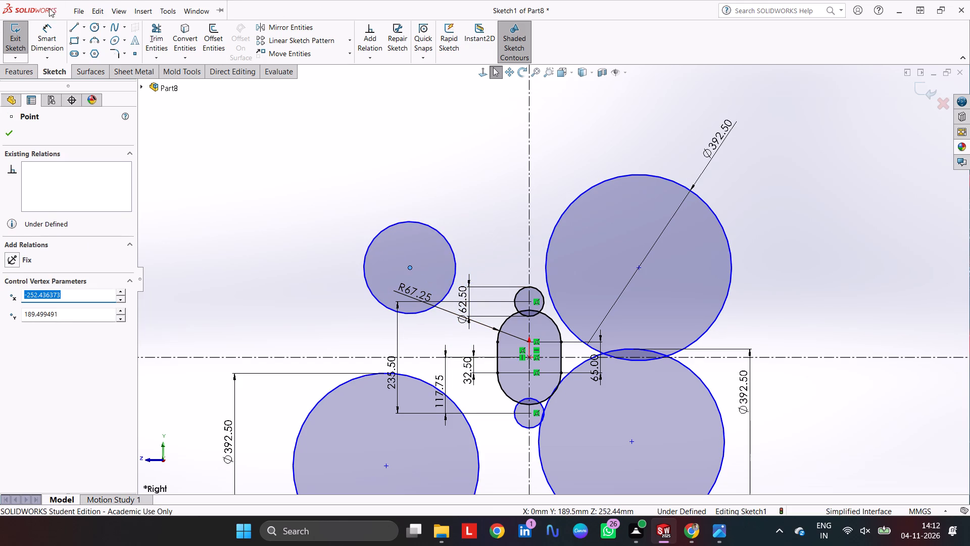
# Dimension the diameter of the circle to the slot's upper left as 392.5 mm.
pyautogui.click(34, 26)
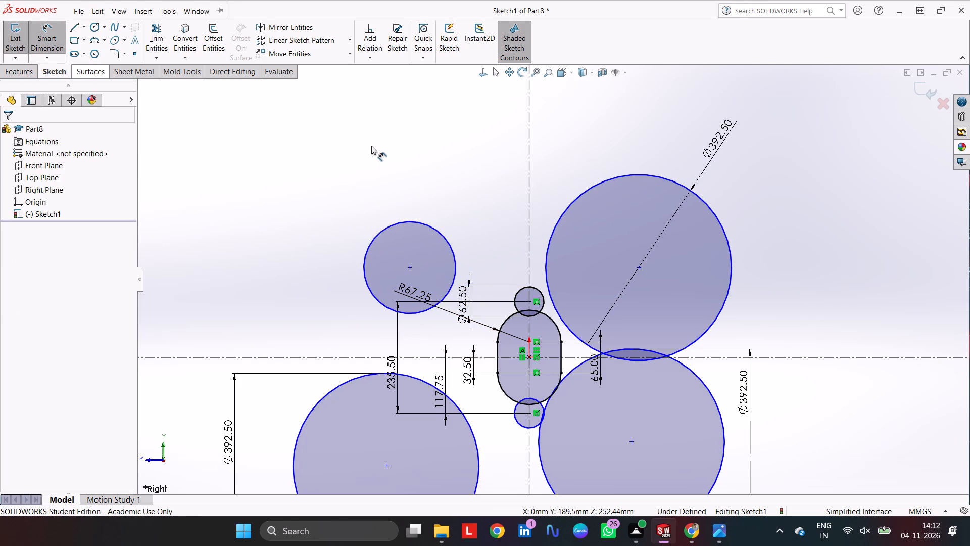
pyautogui.click(400, 219)
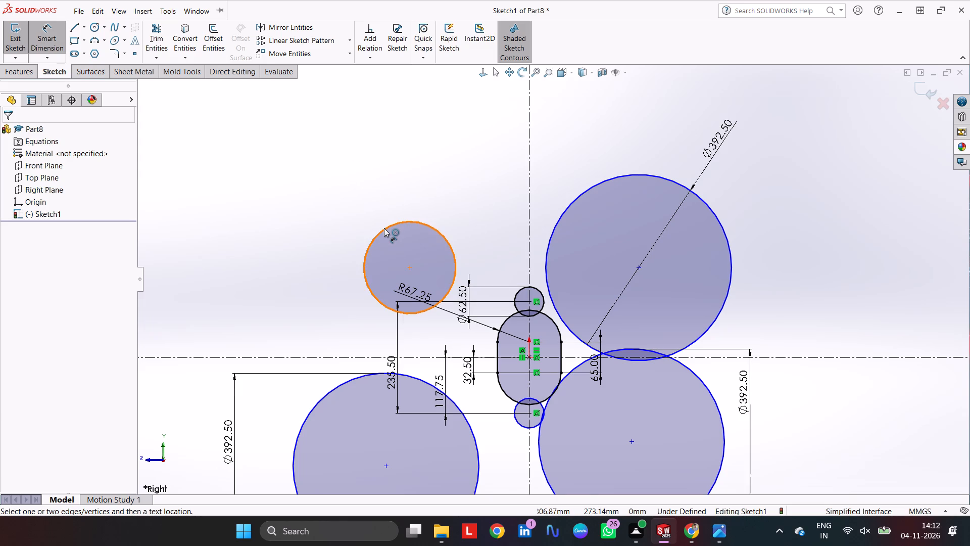
pyautogui.click(384, 228)
pyautogui.click(346, 175)
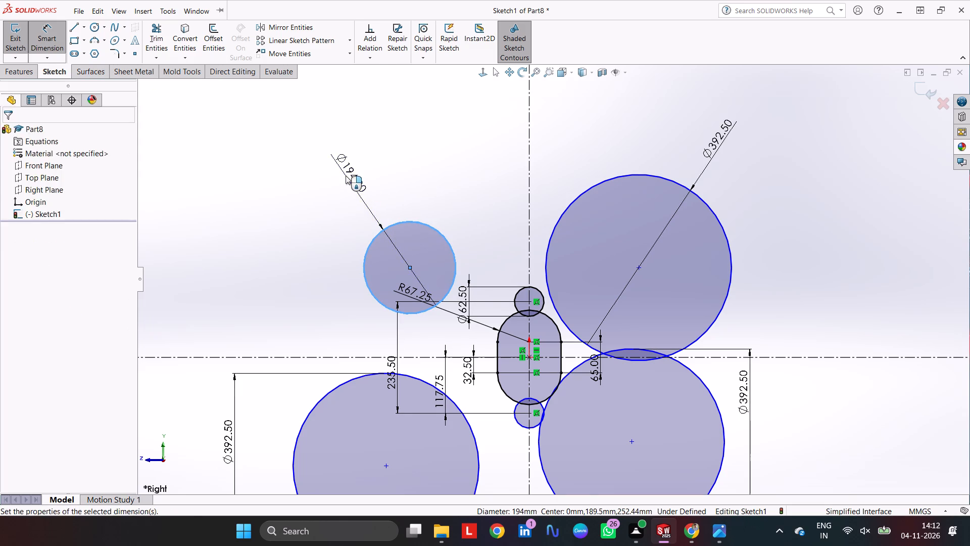
pyautogui.press('3')
pyautogui.write('92.5')
pyautogui.press('Return')
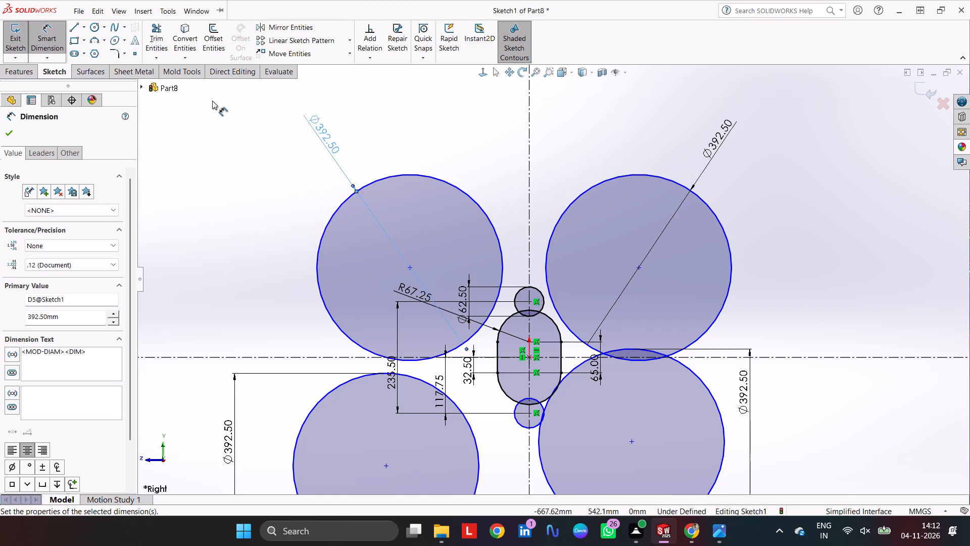
pyautogui.click(54, 40)
pyautogui.click(13, 134)
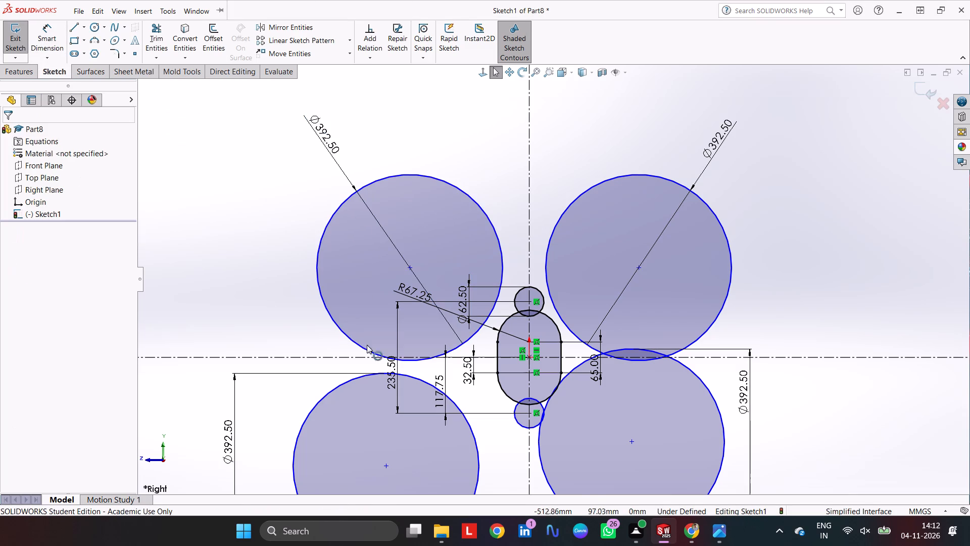
# Make the upper-left large circle tangent to the small circle at the slot's upper end.
pyautogui.scroll(-3, 498, 301)
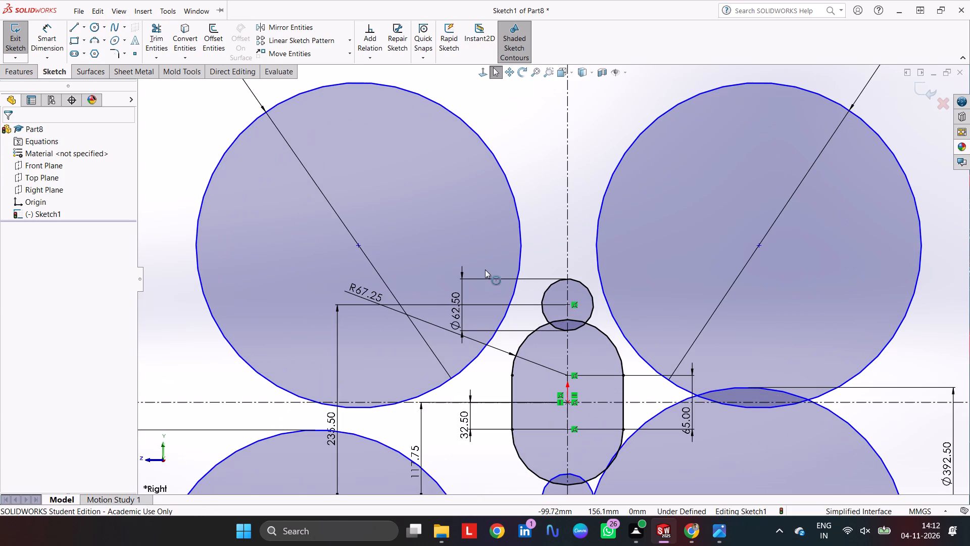
pyautogui.click(543, 294)
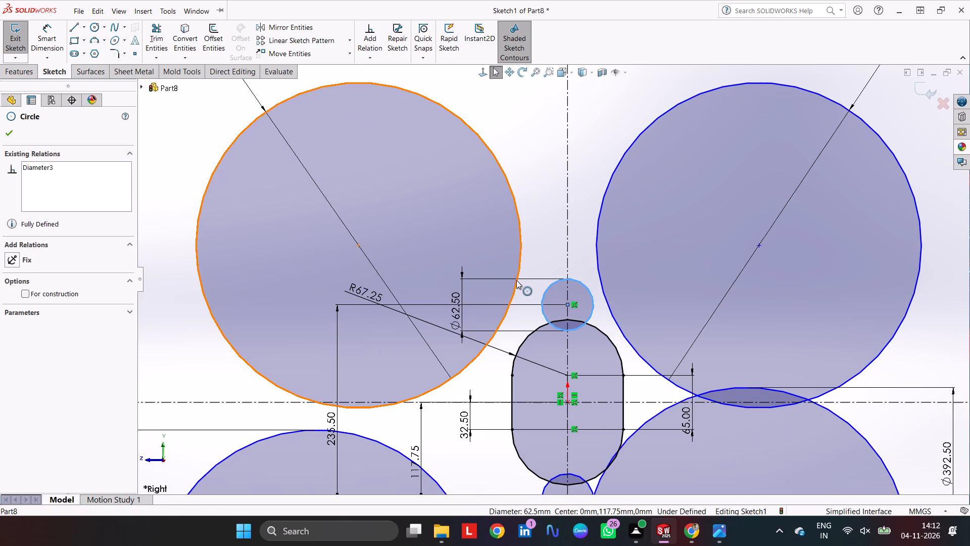
pyautogui.keyDown('ctrl'); pyautogui.click(516, 280); pyautogui.keyUp('ctrl')
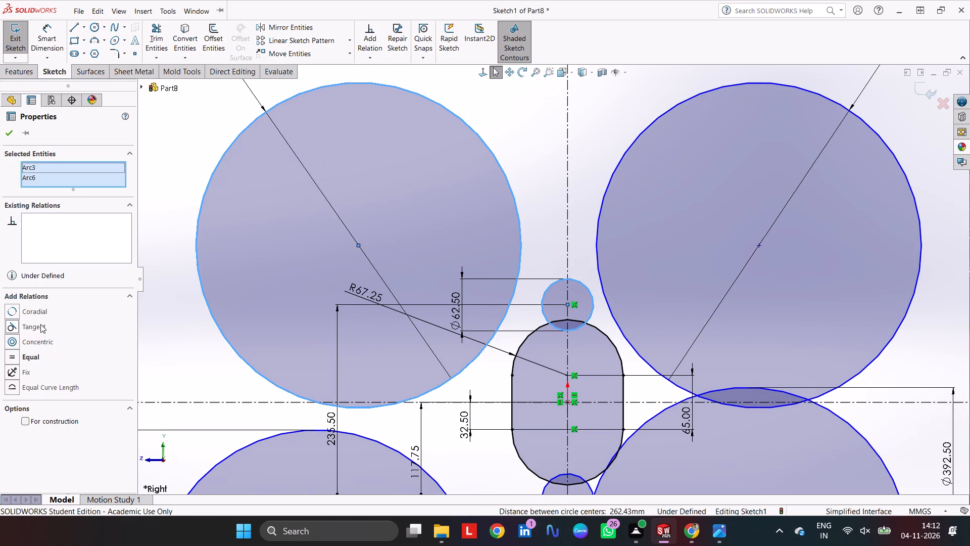
pyautogui.click(40, 324)
# Make the upper-left large circle tangent to the slot's upper arc.
pyautogui.click(513, 386)
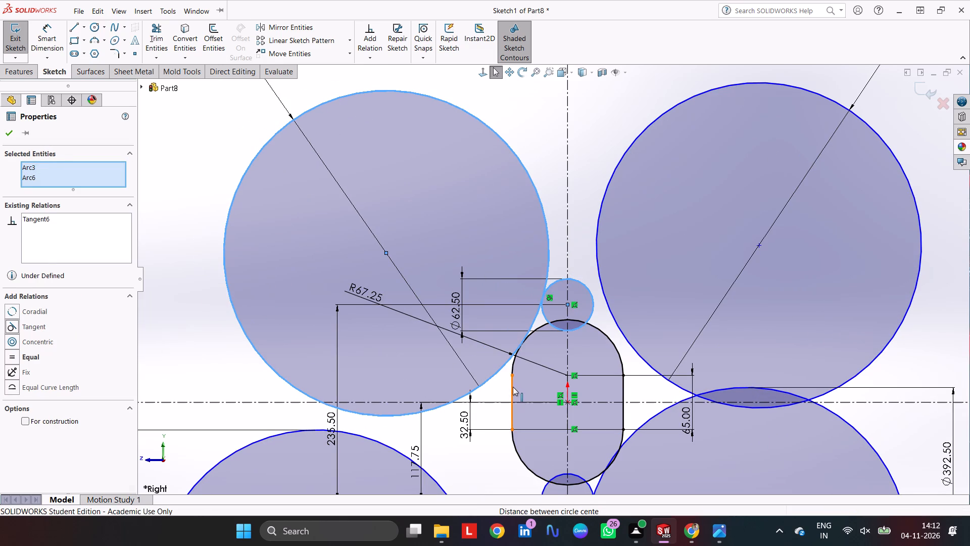
pyautogui.click(514, 366)
pyautogui.keyDown('ctrl'); pyautogui.click(505, 366); pyautogui.keyUp('ctrl')
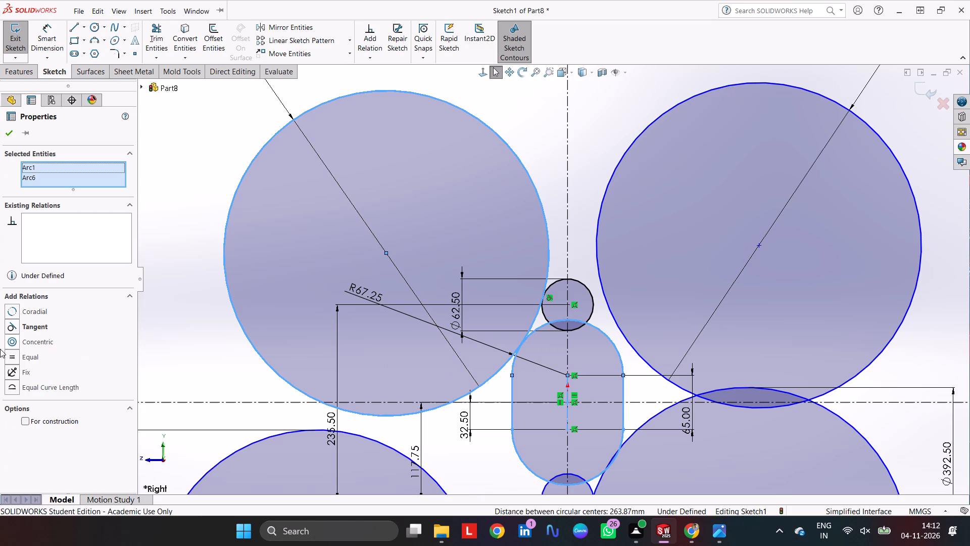
pyautogui.click(35, 324)
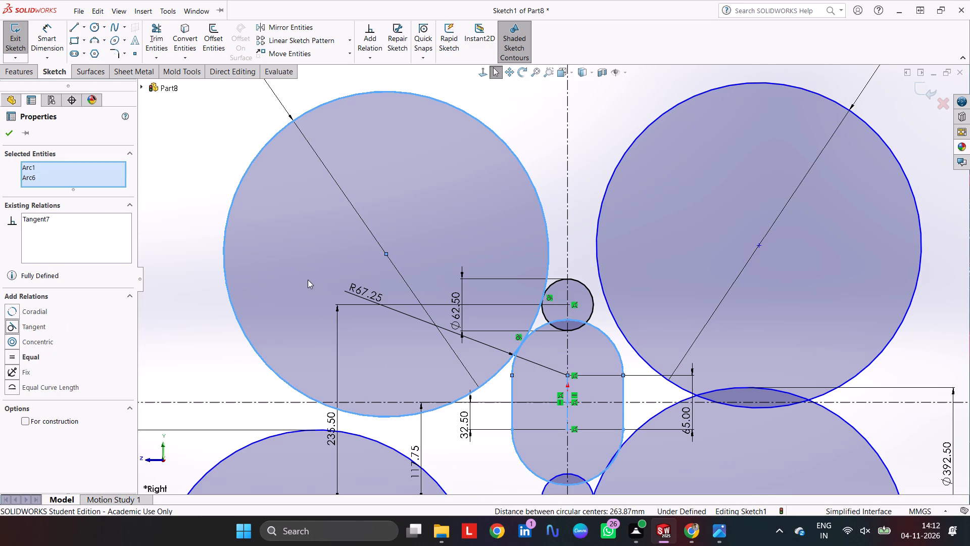
pyautogui.click(159, 239)
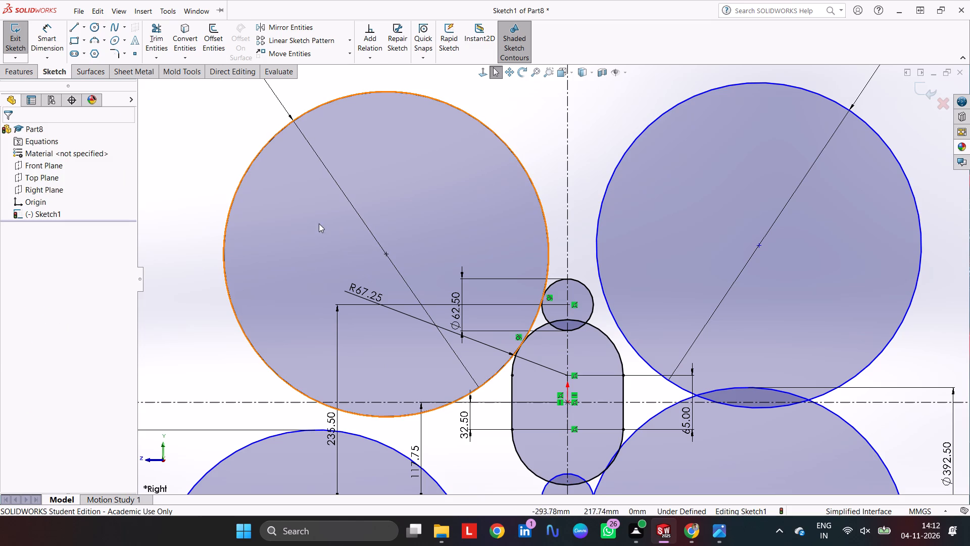
# Trim the upper-left large circle down to the short arc joining the upper end circle and the slot.
pyautogui.click(310, 162)
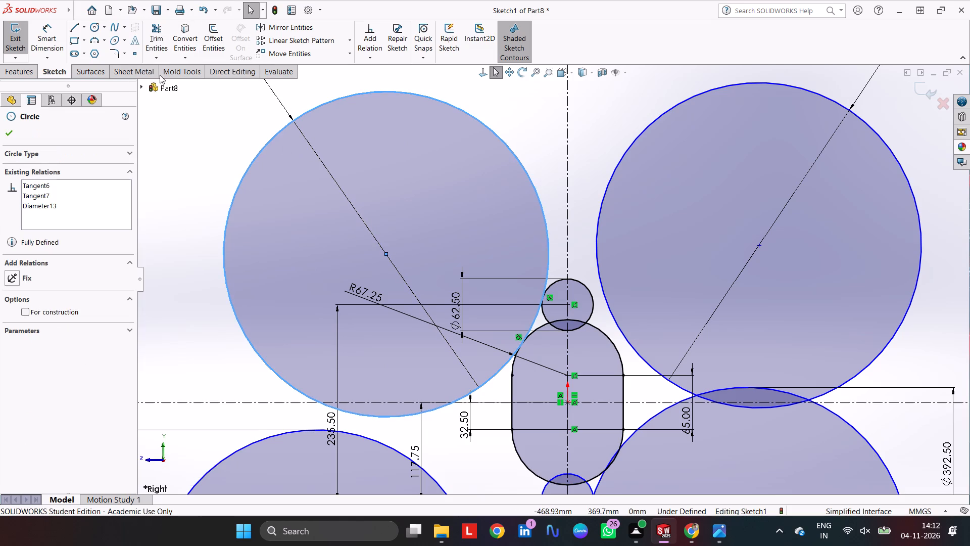
pyautogui.click(158, 29)
pyautogui.moveTo(276, 231); pyautogui.dragTo(221, 192)
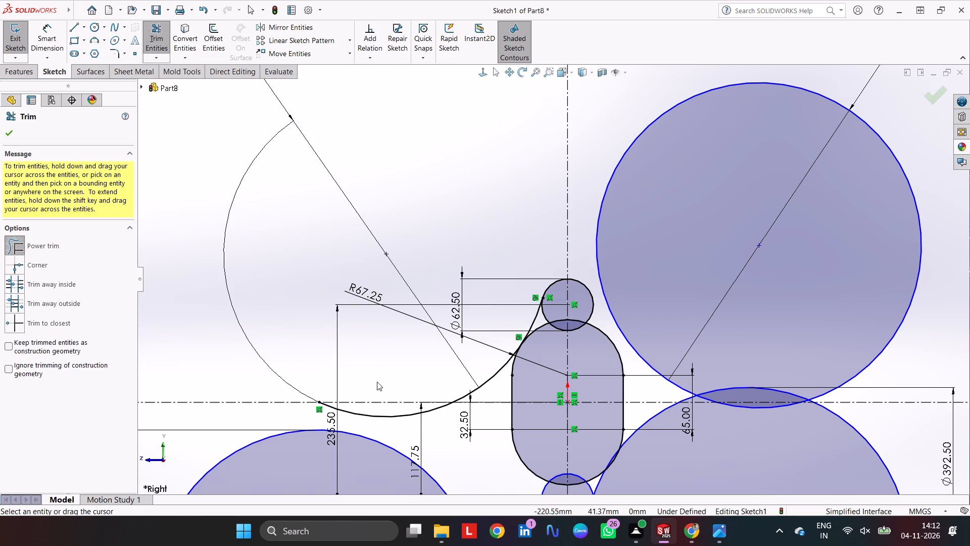
pyautogui.moveTo(385, 409); pyautogui.dragTo(388, 424)
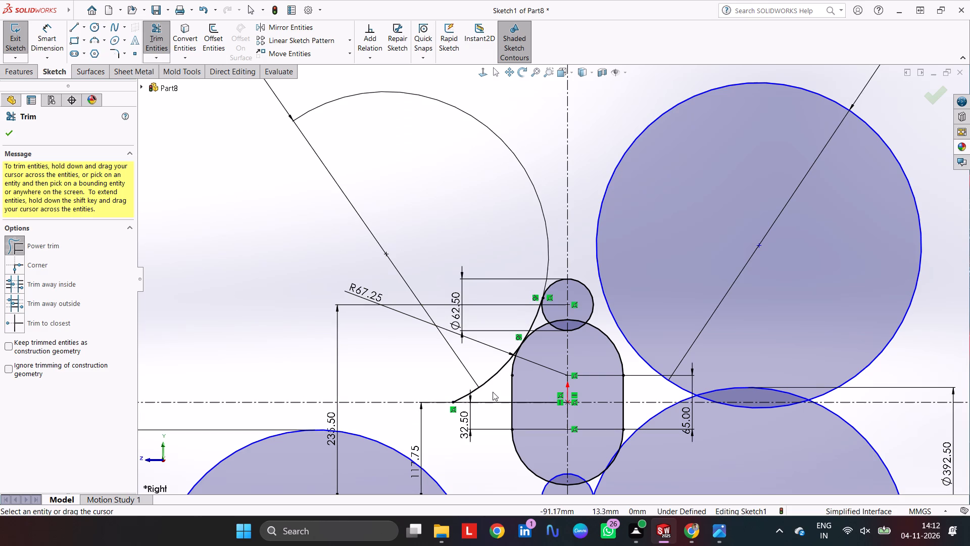
pyautogui.moveTo(493, 392); pyautogui.dragTo(476, 372)
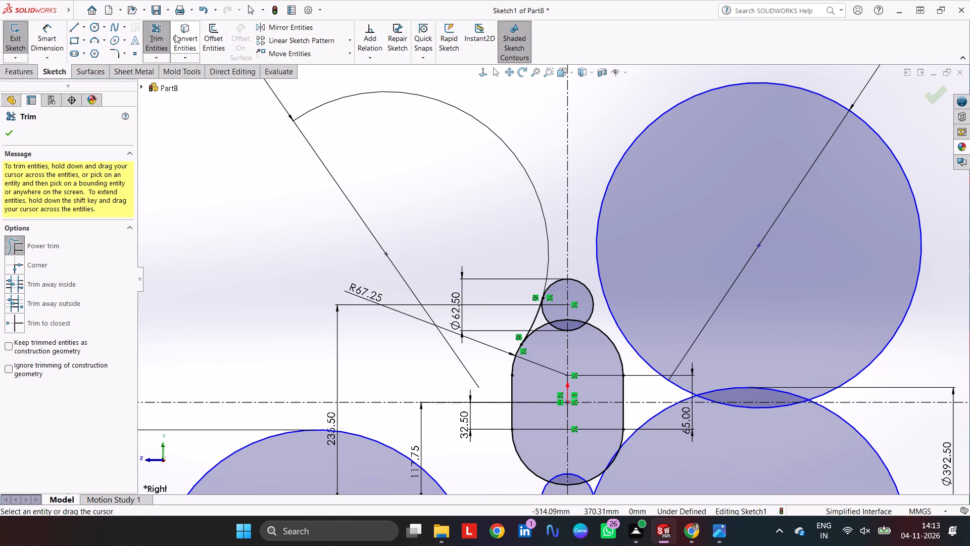
pyautogui.click(147, 34)
# Set the diameter of the trimmed upper-left arc to 156.25*2, giving 312.5 mm.
pyautogui.scroll(2, 513, 282)
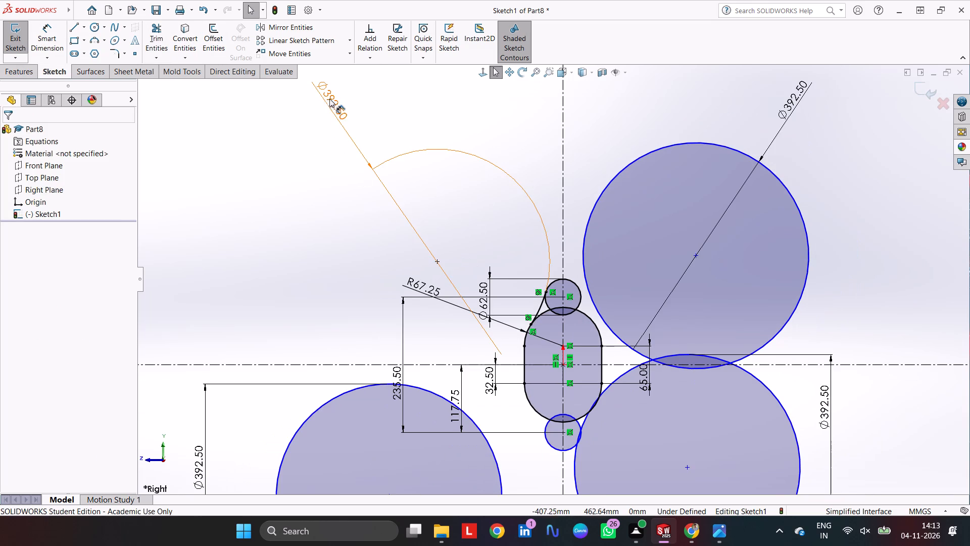
pyautogui.doubleClick(330, 104)
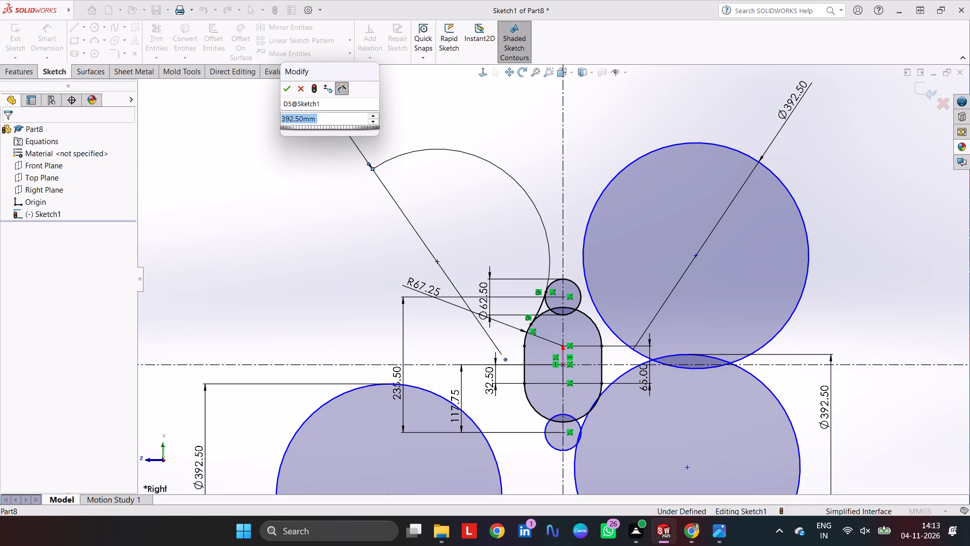
pyautogui.write('156.25')
pyautogui.hotkey('shift', '*')
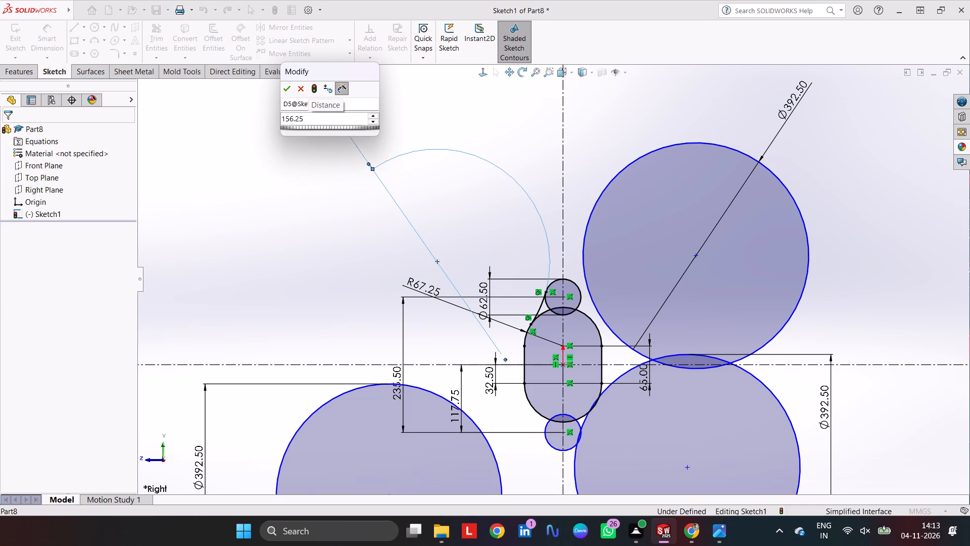
pyautogui.press('2')
pyautogui.press('Return')
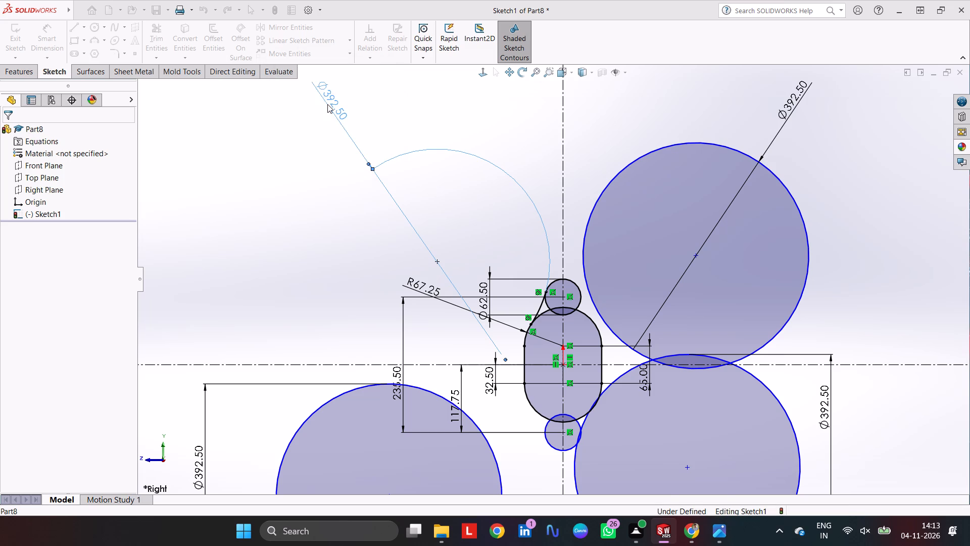
# Set the upper-right large circle's diameter to 156.25*2, giving 312.5 mm.
pyautogui.scroll(-6, 532, 310)
pyautogui.scroll(-3, 571, 289)
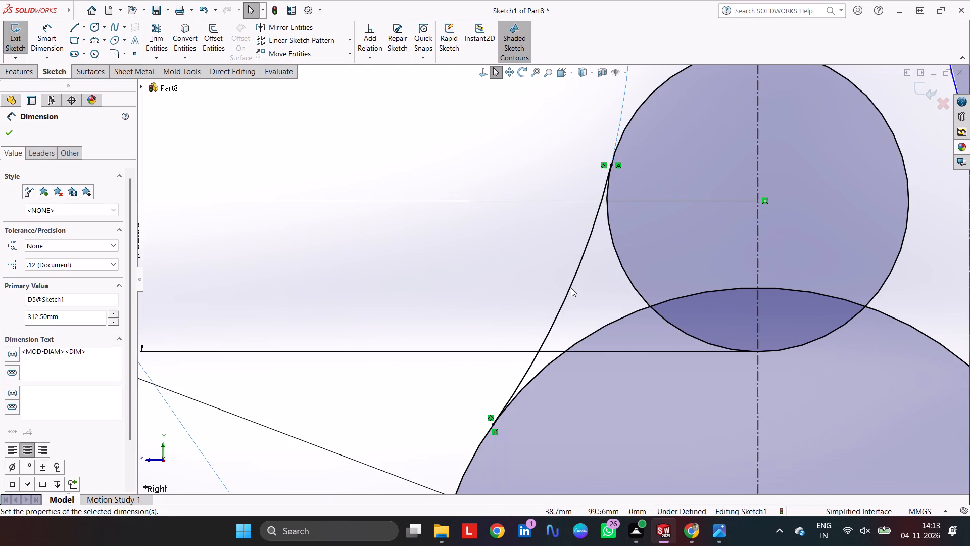
pyautogui.scroll(7, 559, 263)
pyautogui.scroll(2, 604, 291)
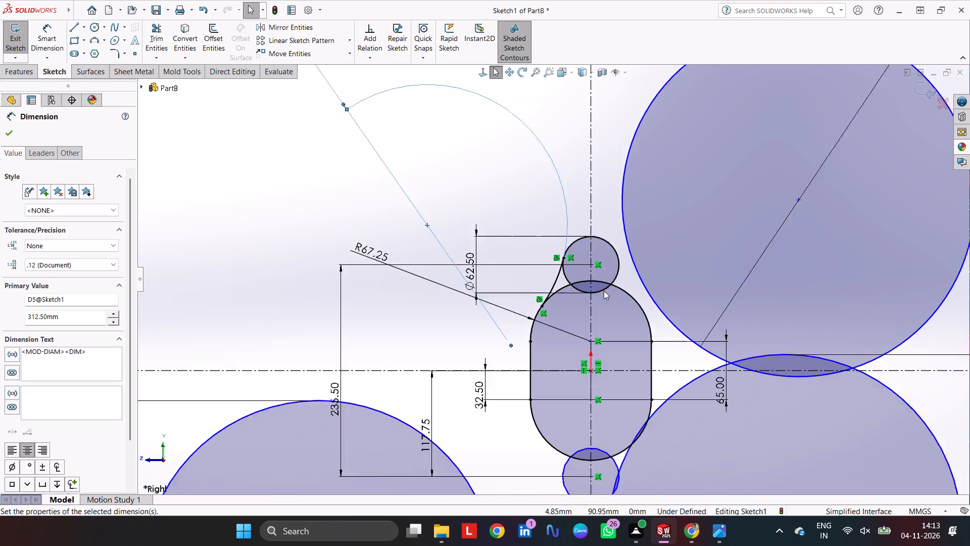
pyautogui.scroll(1, 604, 291)
pyautogui.doubleClick(824, 72)
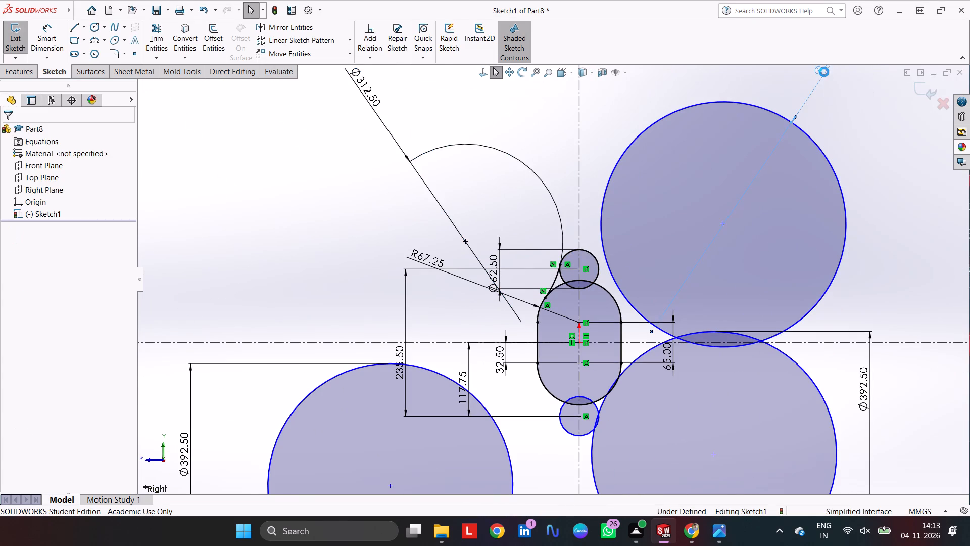
pyautogui.press('1')
pyautogui.press('5')
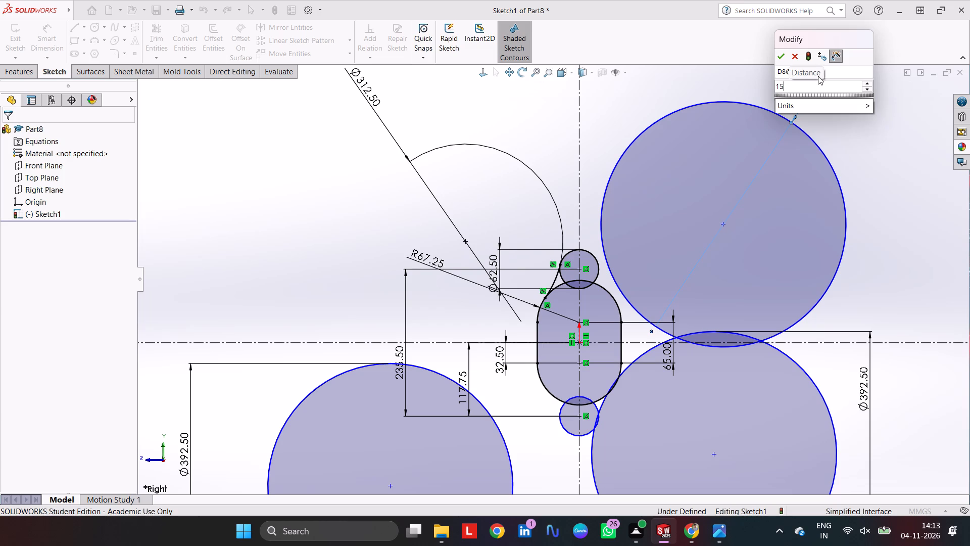
pyautogui.write('6.')
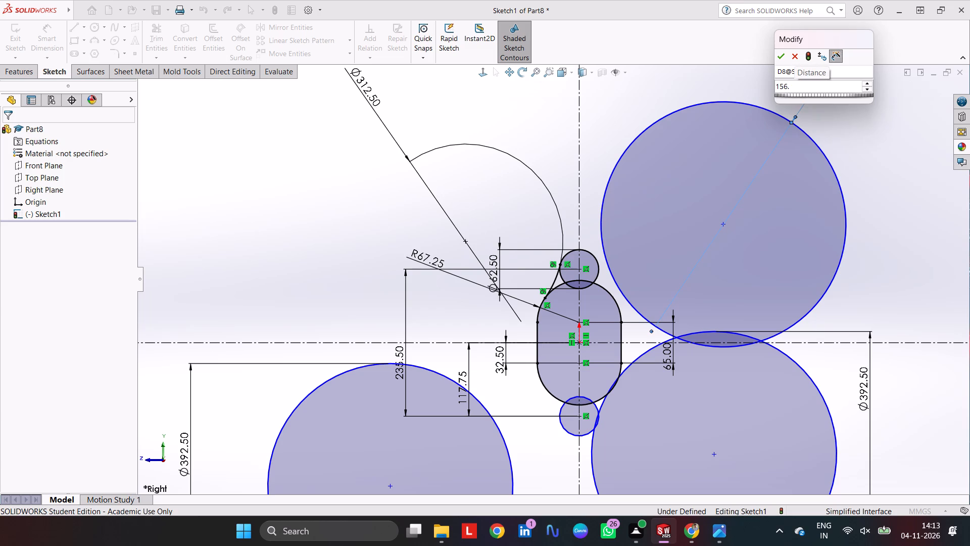
pyautogui.write('25')
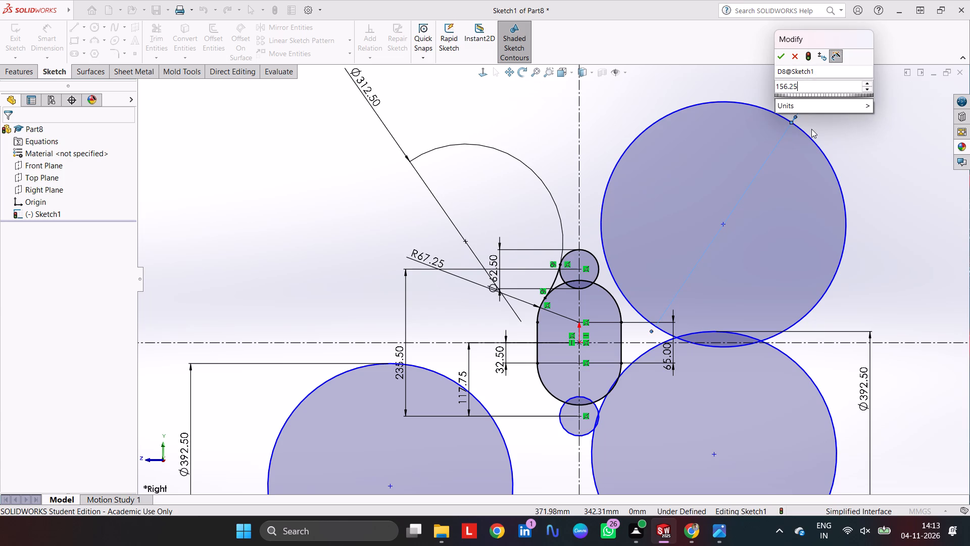
pyautogui.write('*2')
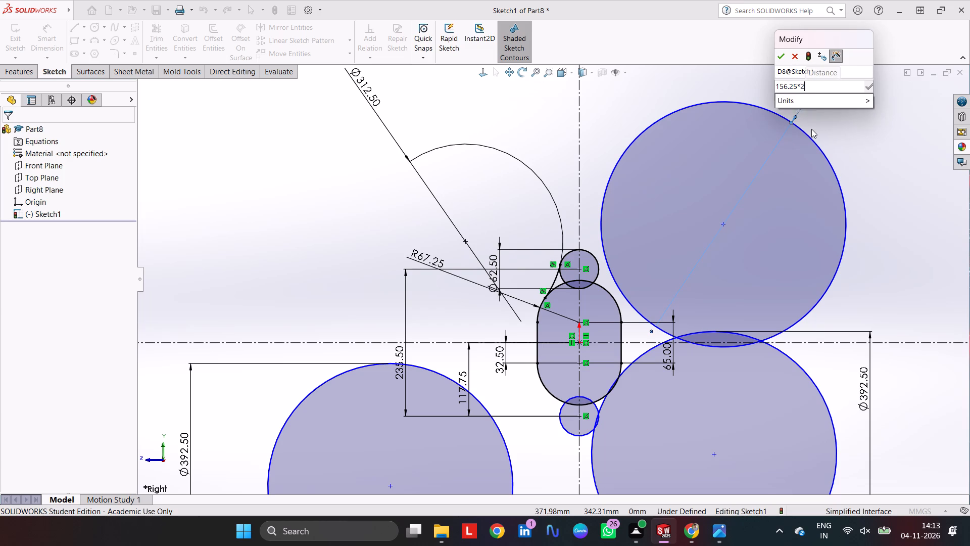
pyautogui.press('Return')
# Set the lower-right large circle's diameter to 156.25*2, giving 312.5 mm.
pyautogui.scroll(4, 759, 265)
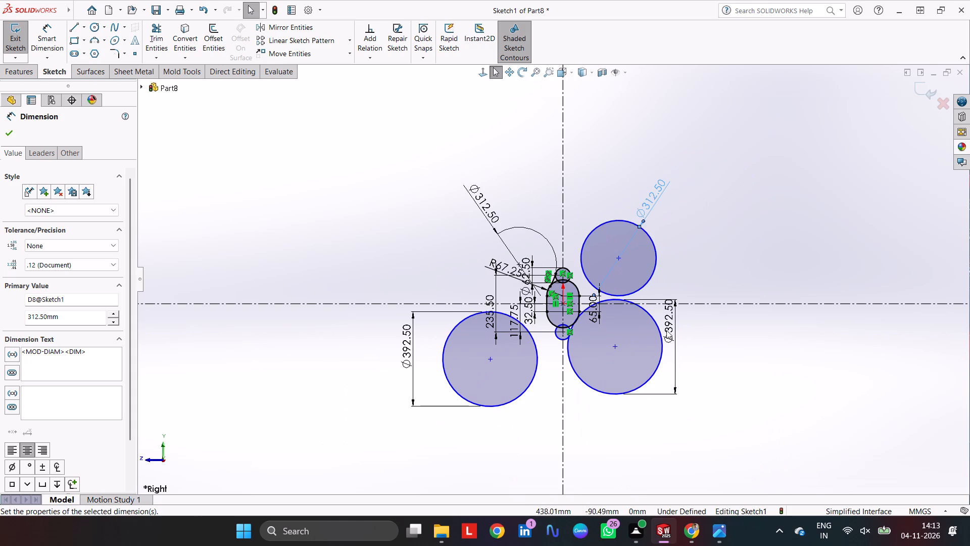
pyautogui.doubleClick(674, 327)
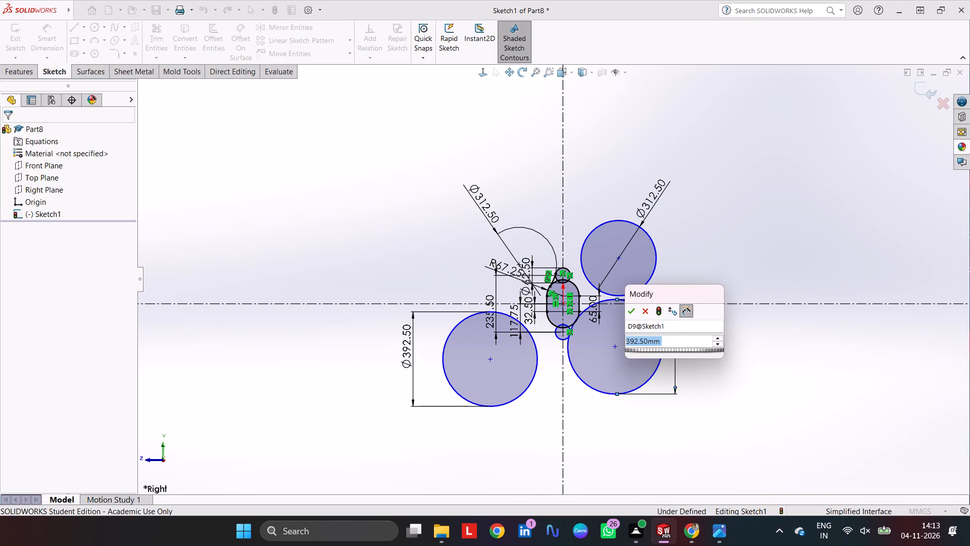
pyautogui.write('156')
pyautogui.write('.25')
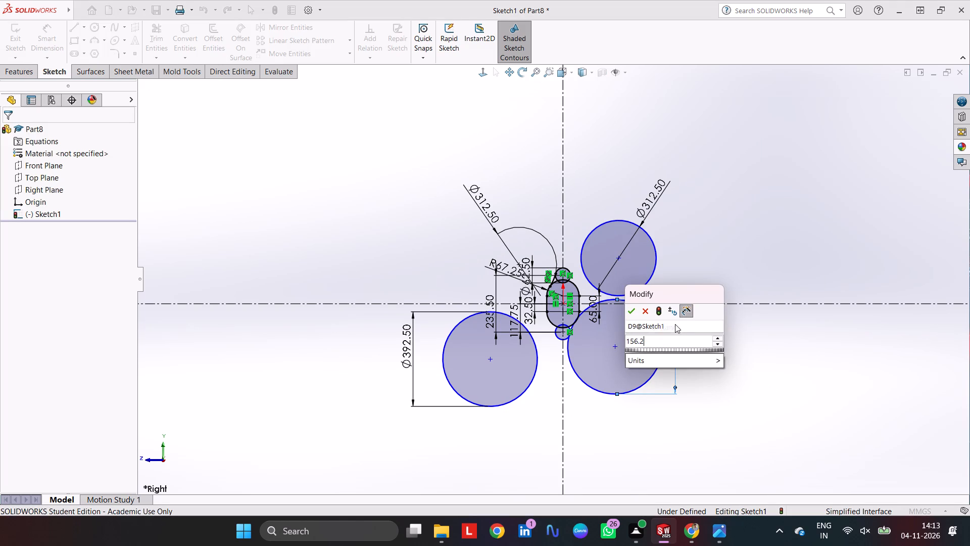
pyautogui.hotkey('shift', '*')
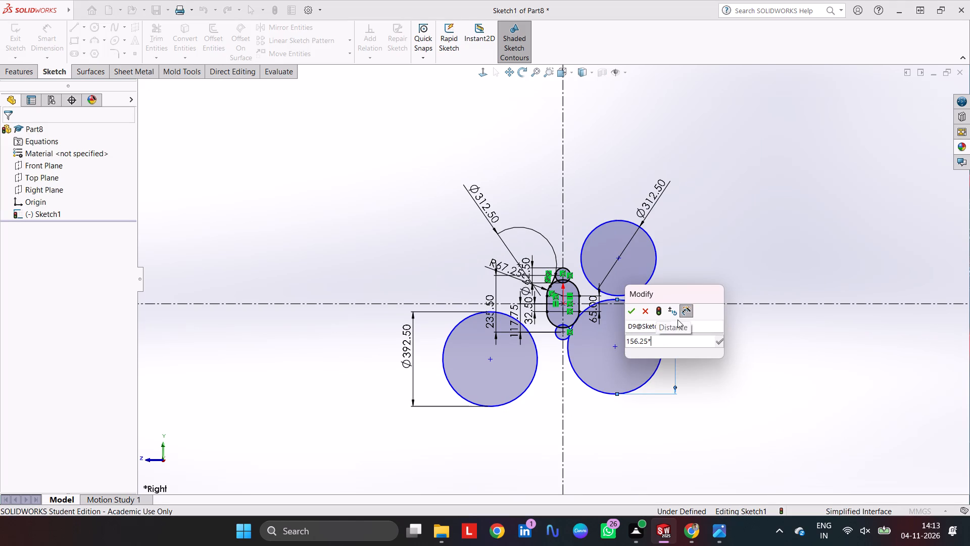
pyautogui.press('2')
pyautogui.press('Return')
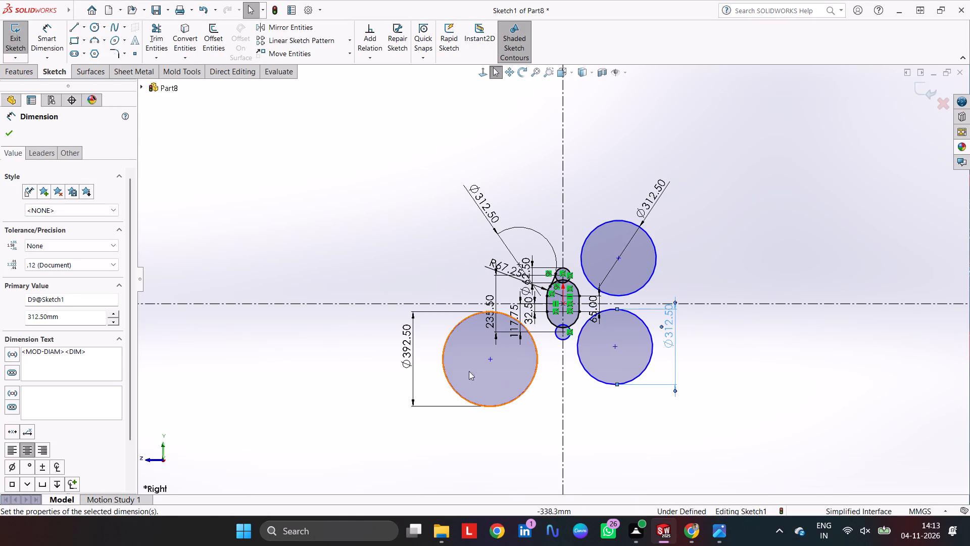
# Set the lower-left large circle's diameter to 156.25*2, giving 312.5 mm.
pyautogui.doubleClick(406, 346)
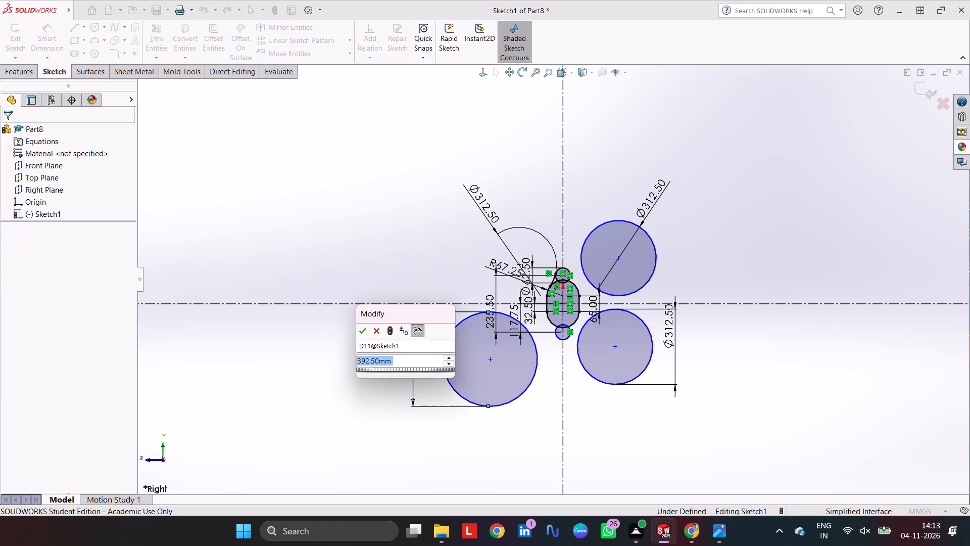
pyautogui.write('156.25')
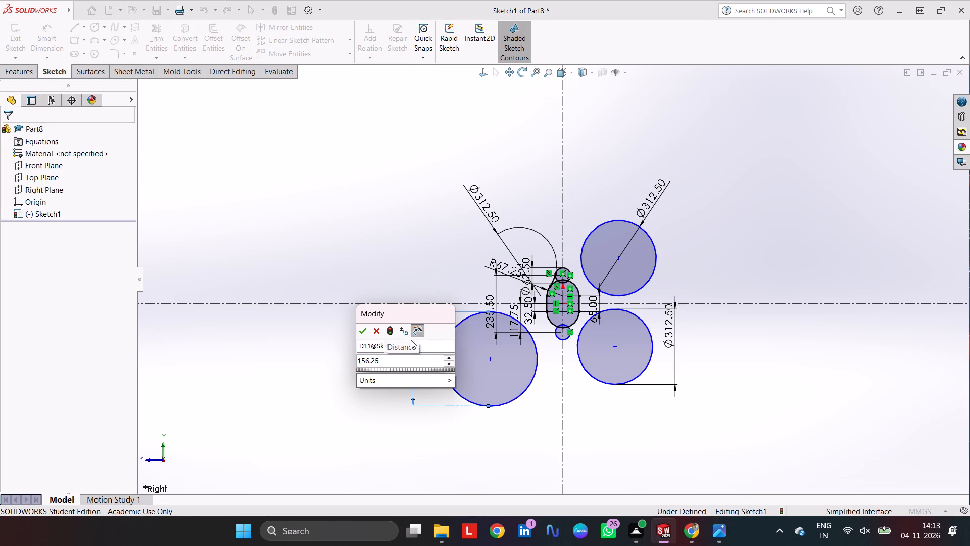
pyautogui.keyDown('shift'); pyautogui.click(411, 340); pyautogui.keyUp('shift')
pyautogui.hotkey('shift', '*')
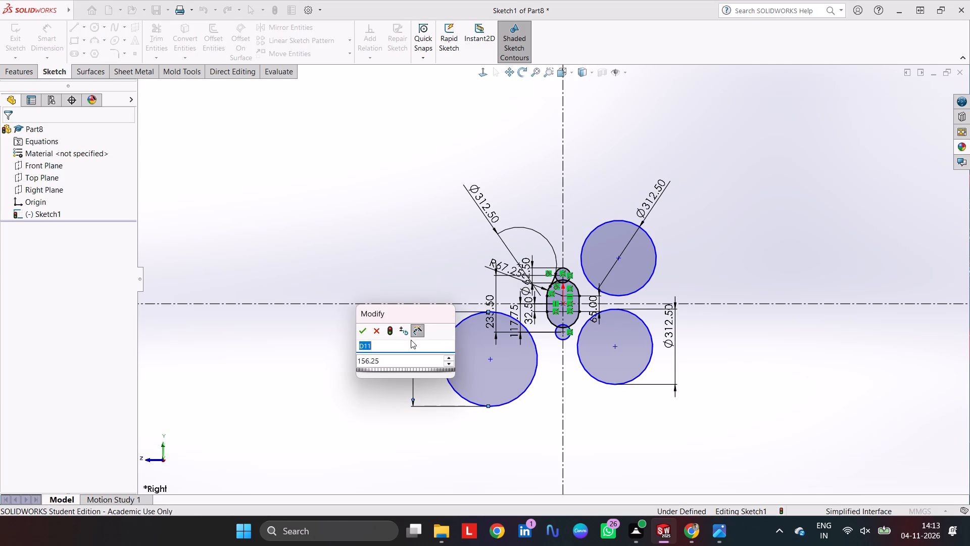
pyautogui.press('2')
pyautogui.press('Return')
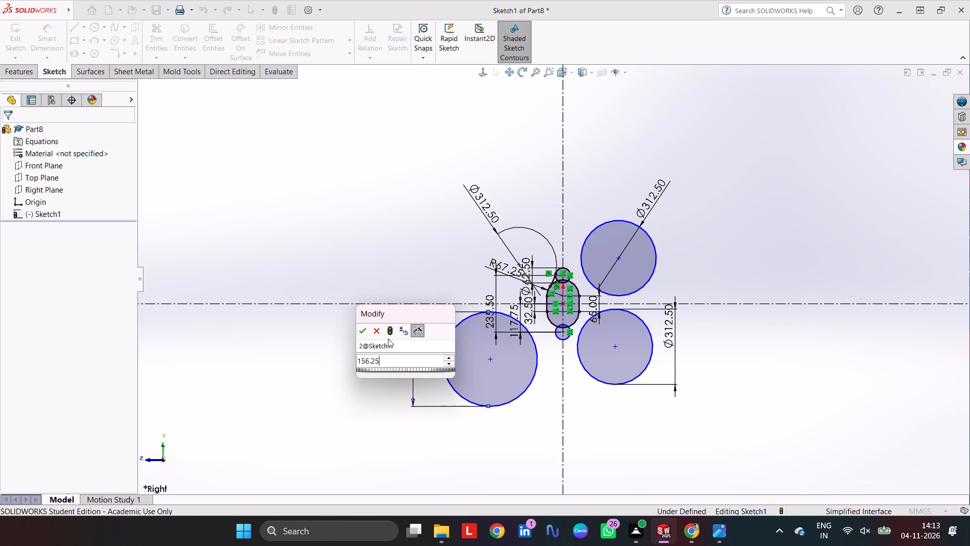
pyautogui.hotkey('shift', '*')
pyautogui.press('2')
pyautogui.press('Return')
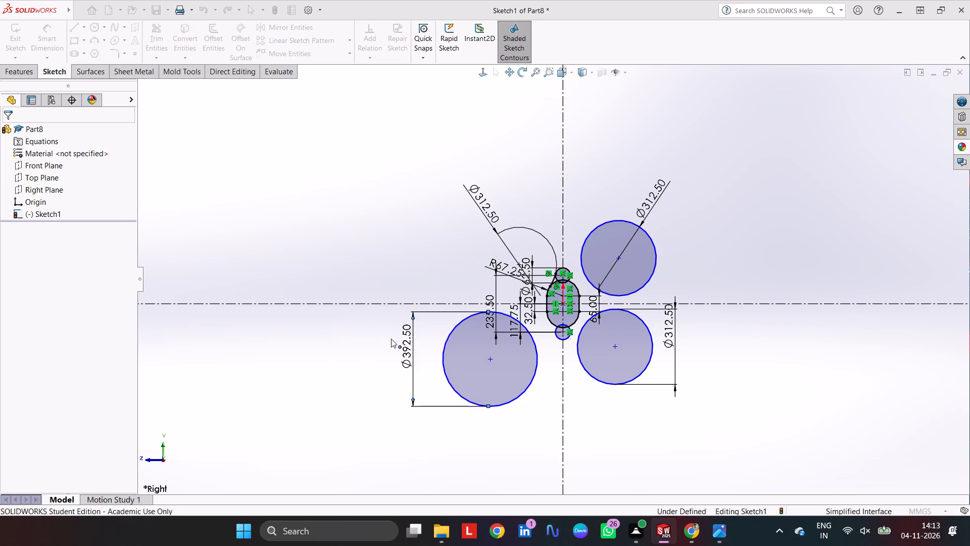
pyautogui.scroll(-4, 501, 337)
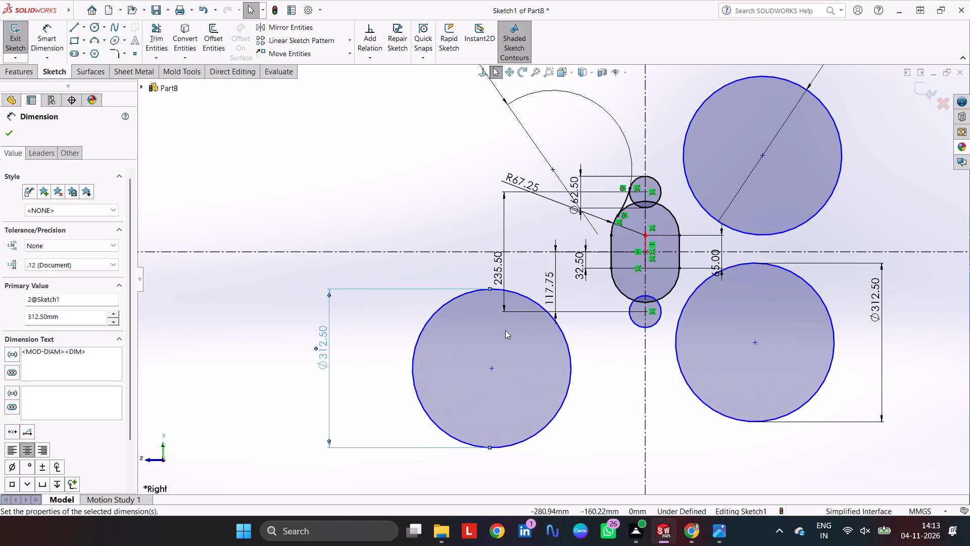
pyautogui.press('Escape')
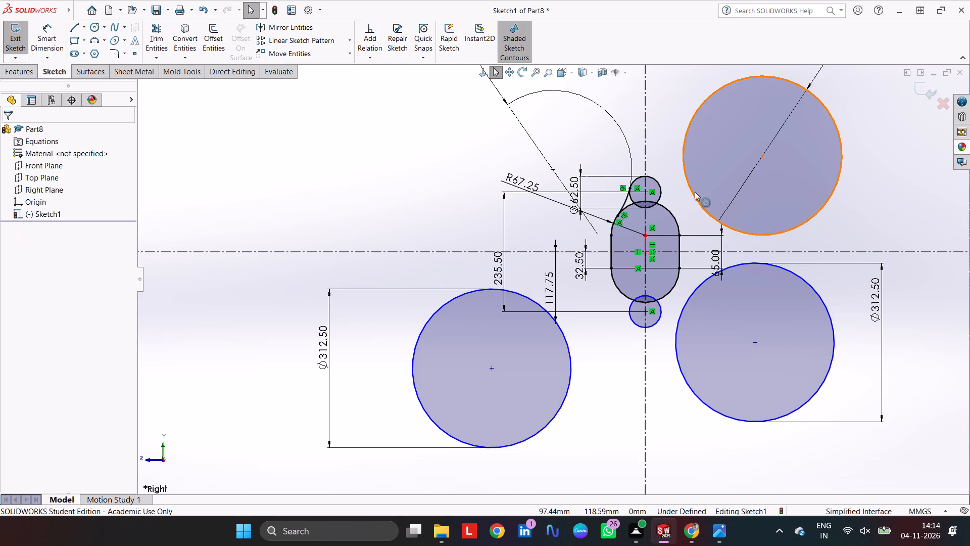
# Make the upper-right large circle tangent to both the slot's upper arc and the upper end circle.
pyautogui.click(694, 196)
pyautogui.keyDown('ctrl'); pyautogui.click(672, 213); pyautogui.keyUp('ctrl')
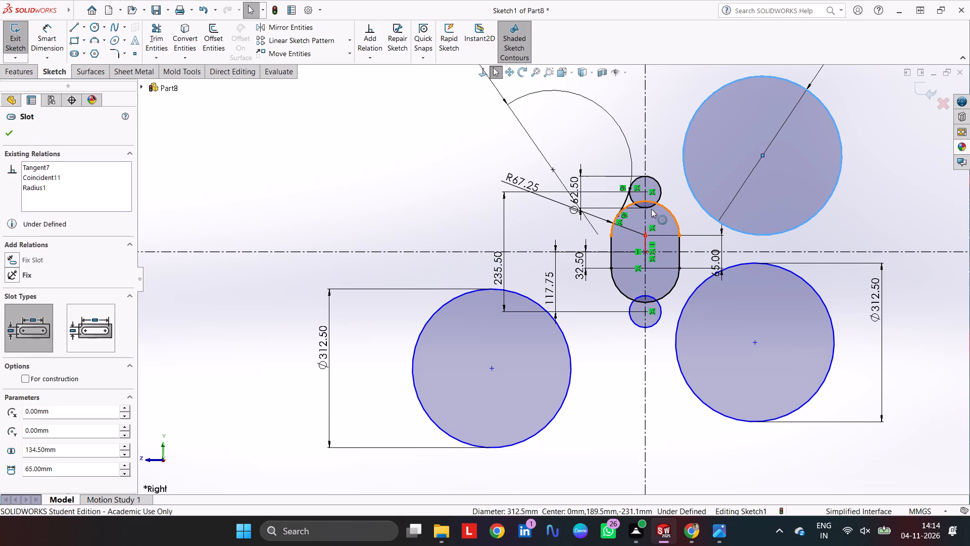
pyautogui.click(41, 342)
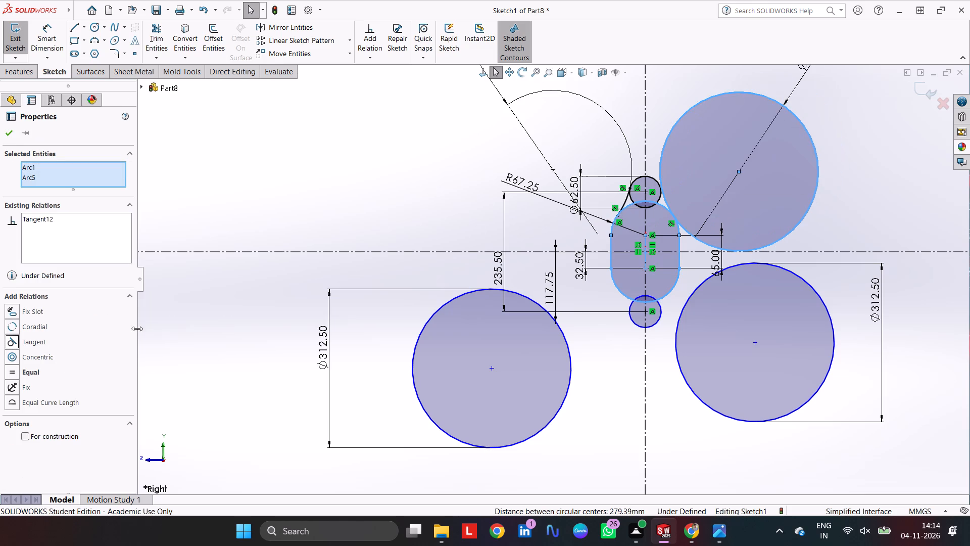
pyautogui.click(657, 180)
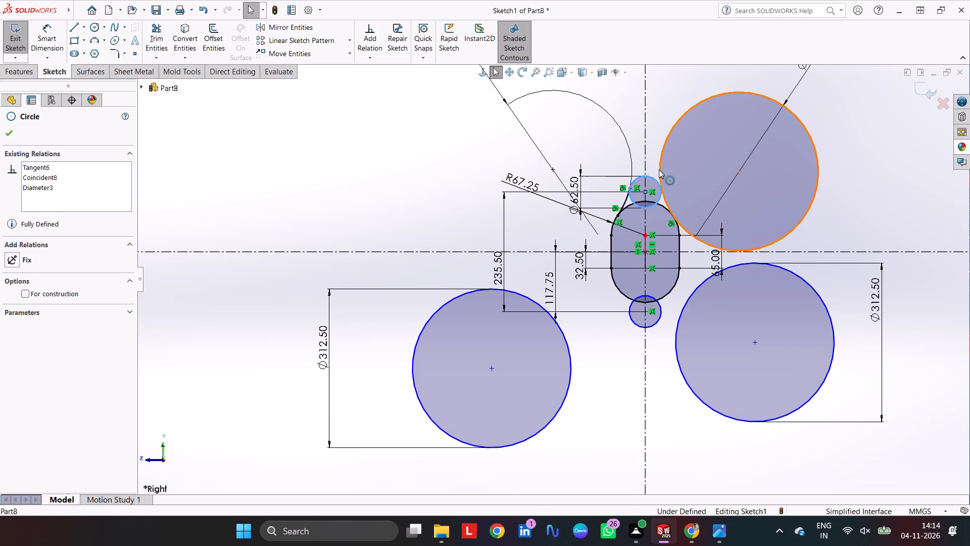
pyautogui.keyDown('ctrl'); pyautogui.click(659, 169); pyautogui.keyUp('ctrl')
pyautogui.click(38, 325)
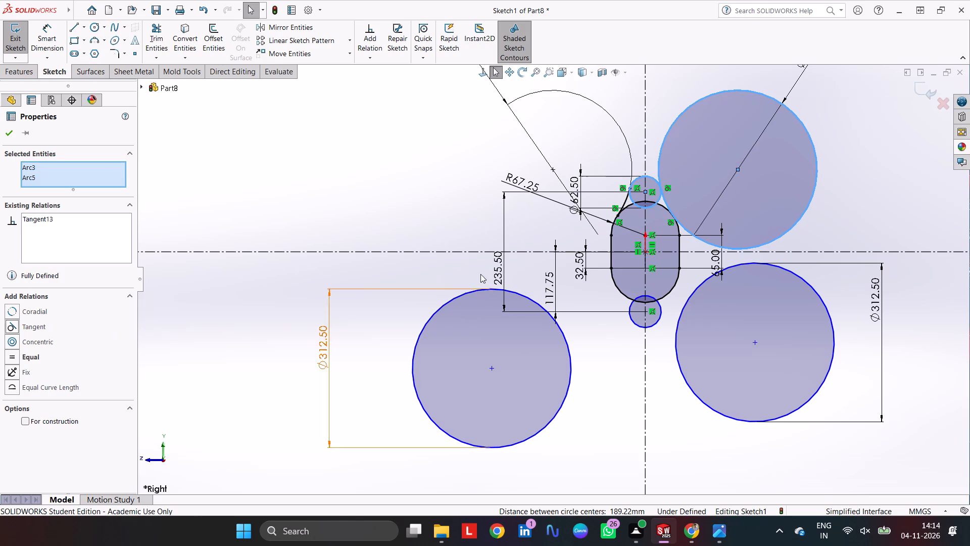
# Make the lower-left large circle tangent to the small lower end circle.
pyautogui.click(561, 333)
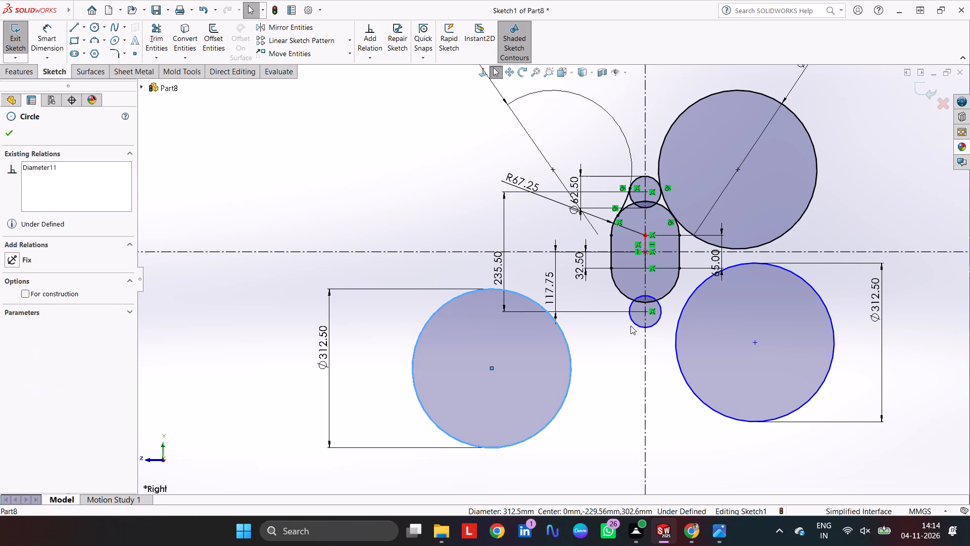
pyautogui.keyDown('ctrl'); pyautogui.click(634, 323); pyautogui.keyUp('ctrl')
pyautogui.click(36, 326)
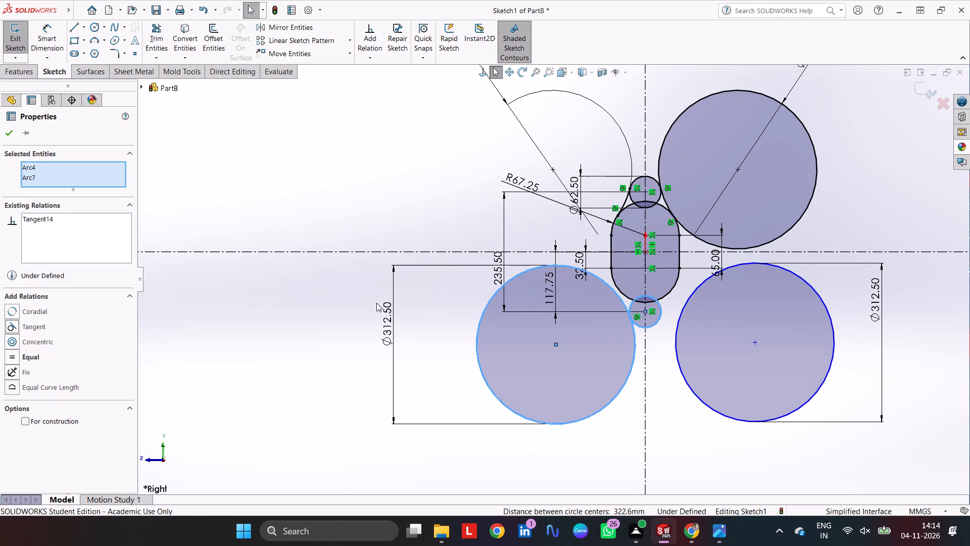
pyautogui.click(667, 346)
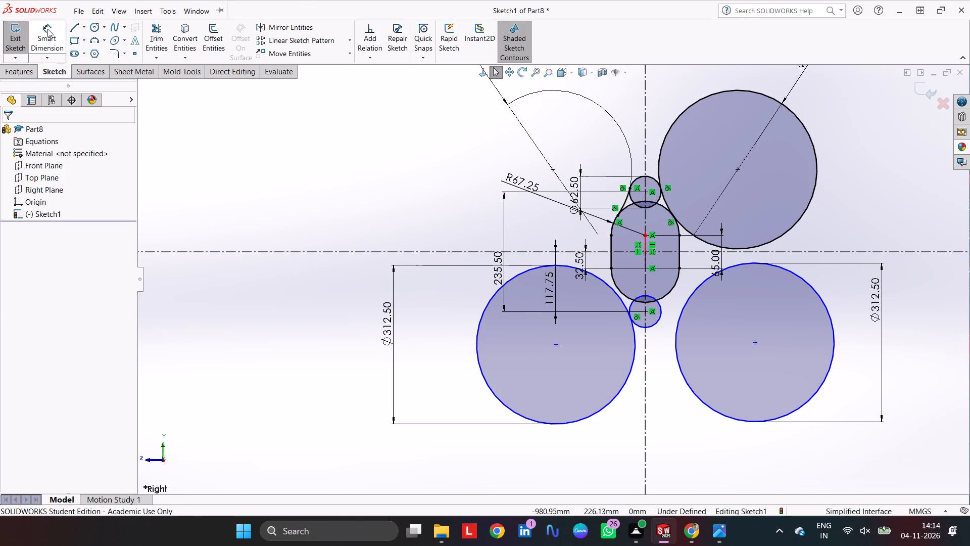
# Dimension the small lower end circle with a diameter of 62.5 mm.
pyautogui.click(47, 29)
pyautogui.click(658, 321)
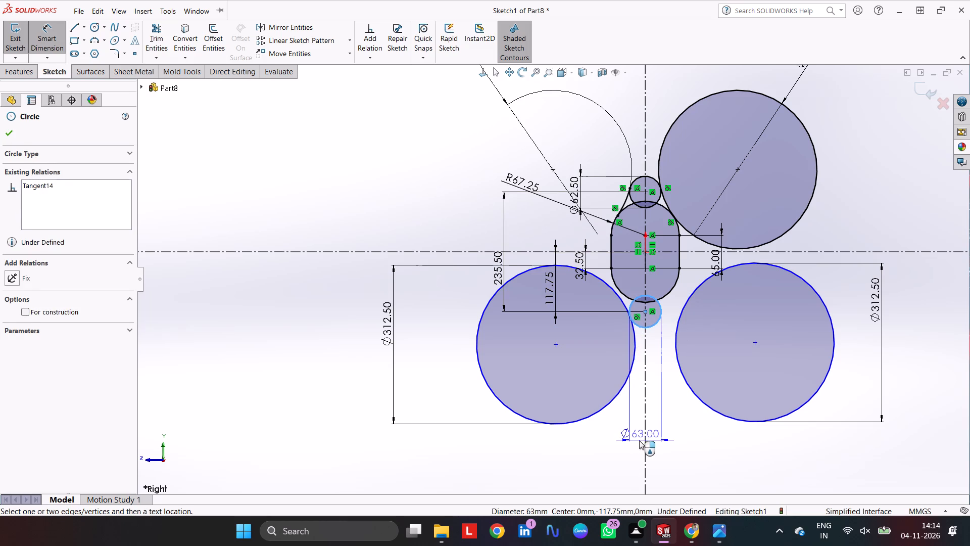
pyautogui.click(639, 440)
pyautogui.write('62.5')
pyautogui.press('Return')
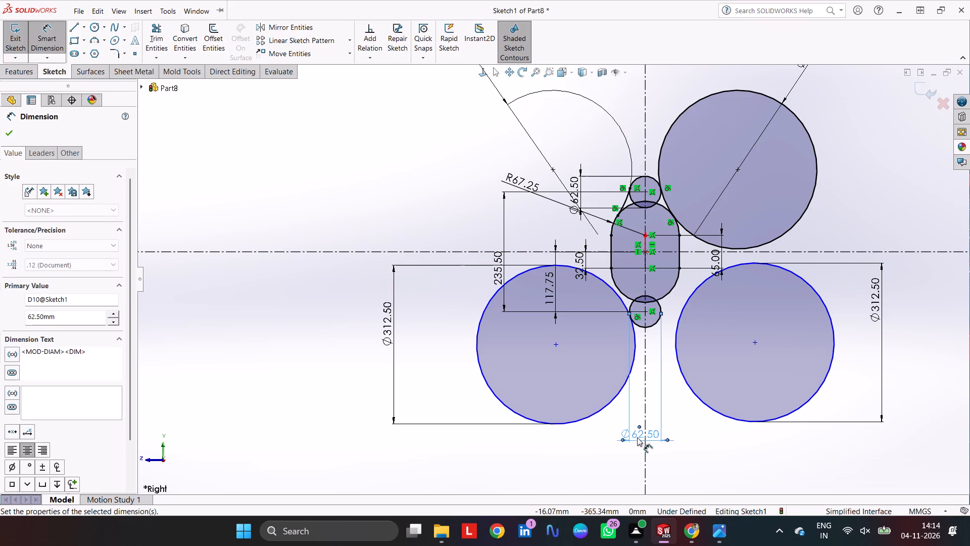
pyautogui.press('Escape')
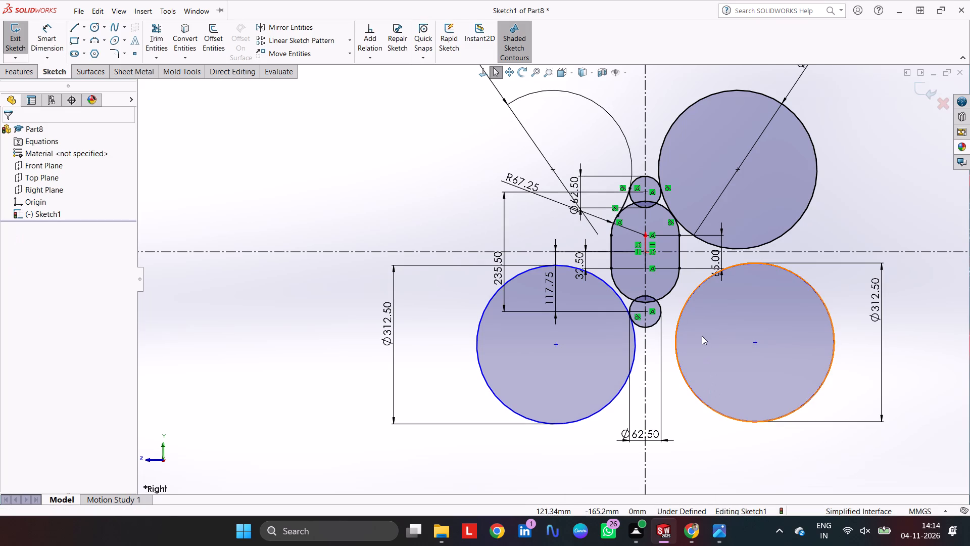
pyautogui.press('Escape')
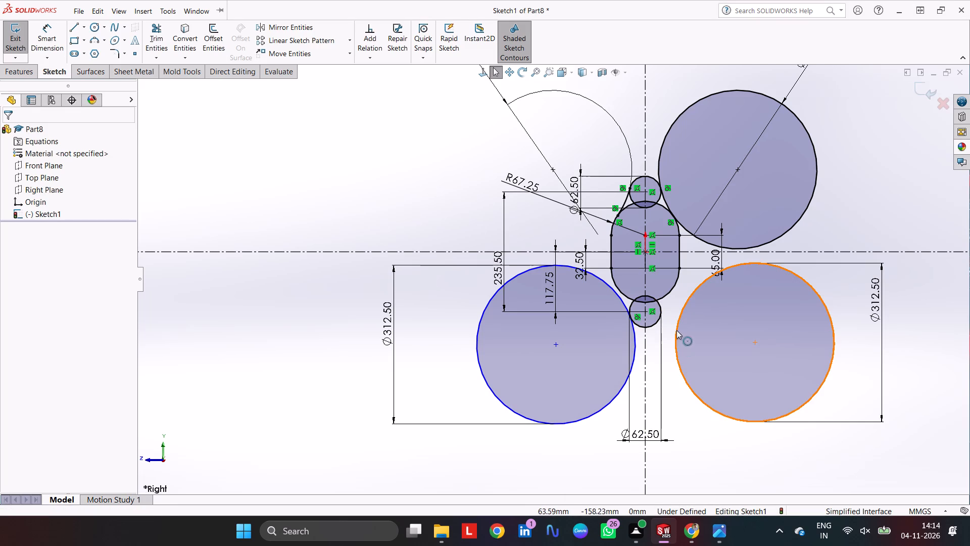
# Make the lower-right large circle tangent to the small lower end circle.
pyautogui.click(676, 330)
pyautogui.keyDown('ctrl'); pyautogui.click(662, 309); pyautogui.keyUp('ctrl')
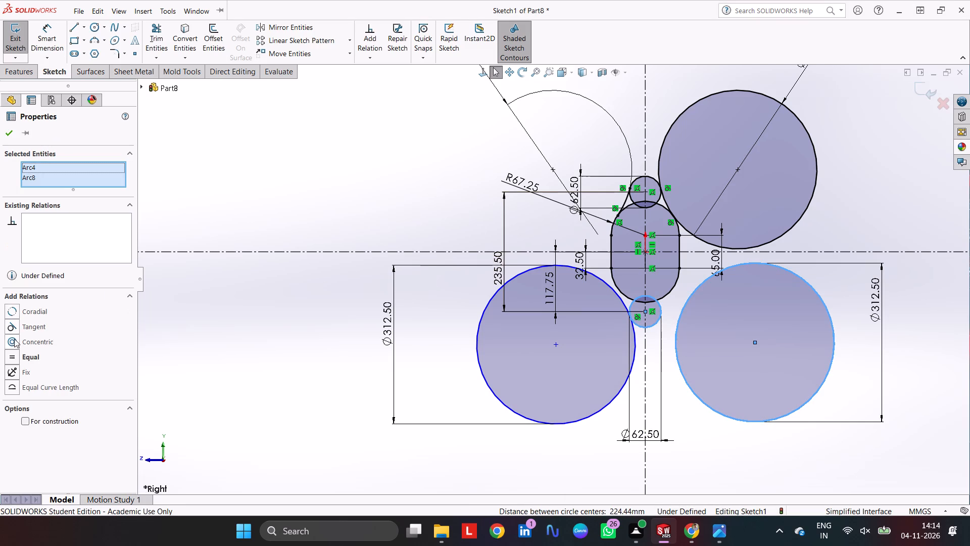
pyautogui.click(38, 326)
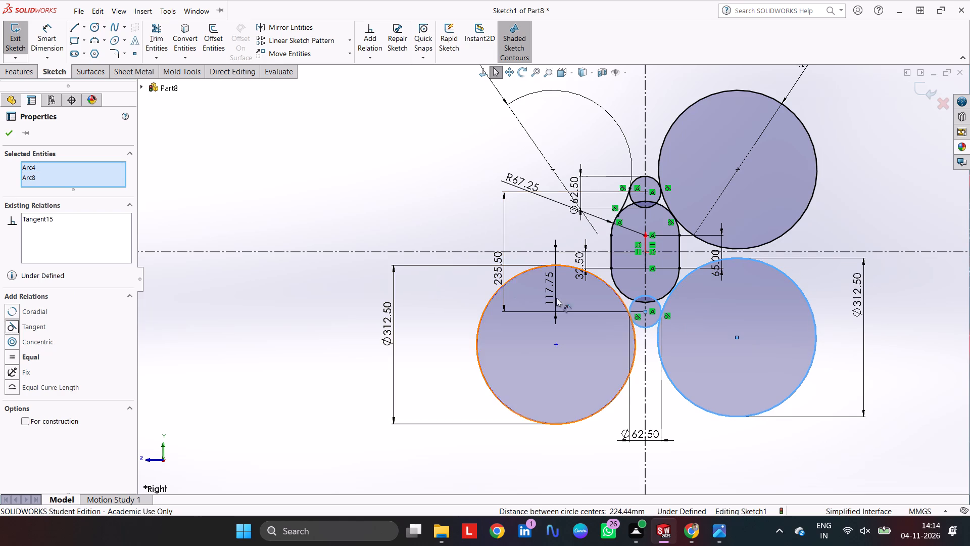
# Make the lower-left and lower-right large circles each tangent to the slot's lower arc.
pyautogui.click(616, 284)
pyautogui.keyDown('ctrl'); pyautogui.click(602, 281); pyautogui.keyUp('ctrl')
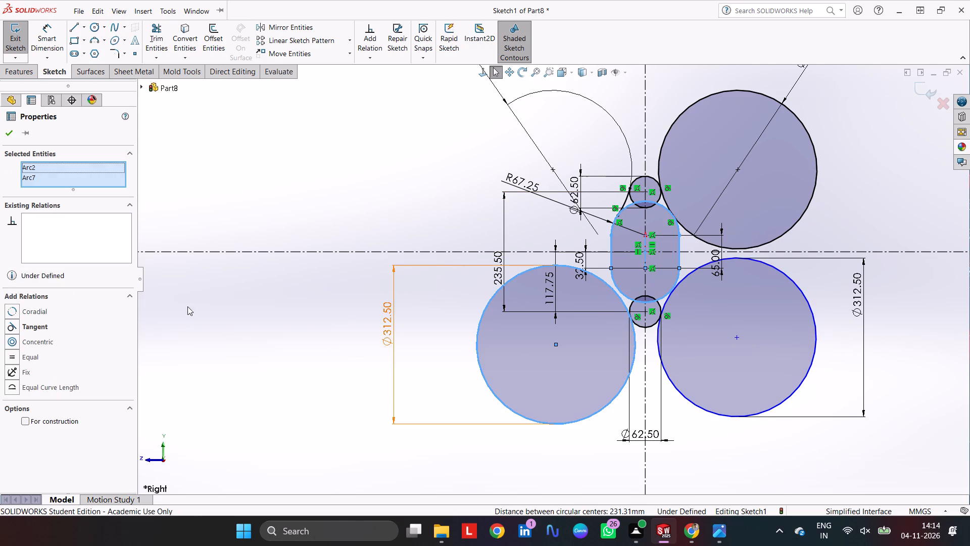
pyautogui.click(53, 327)
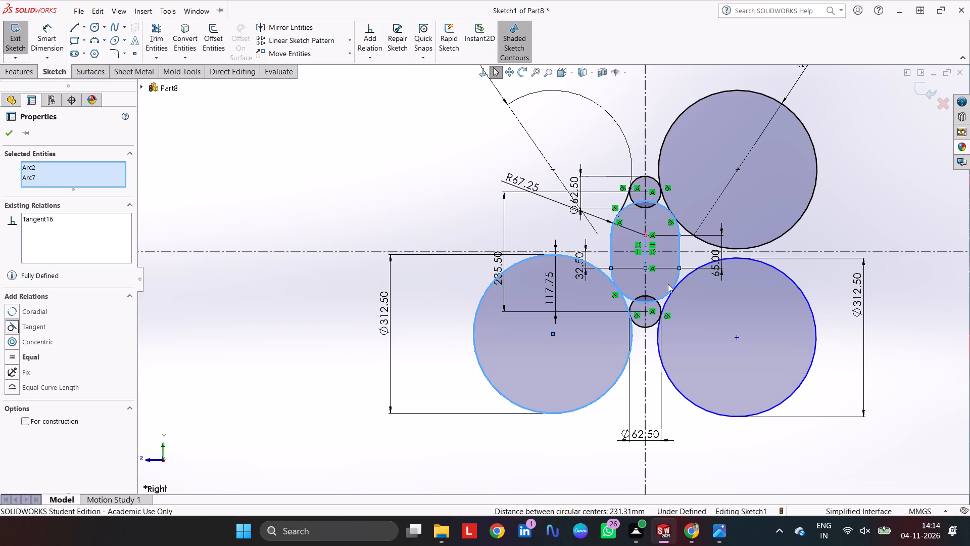
pyautogui.click(688, 277)
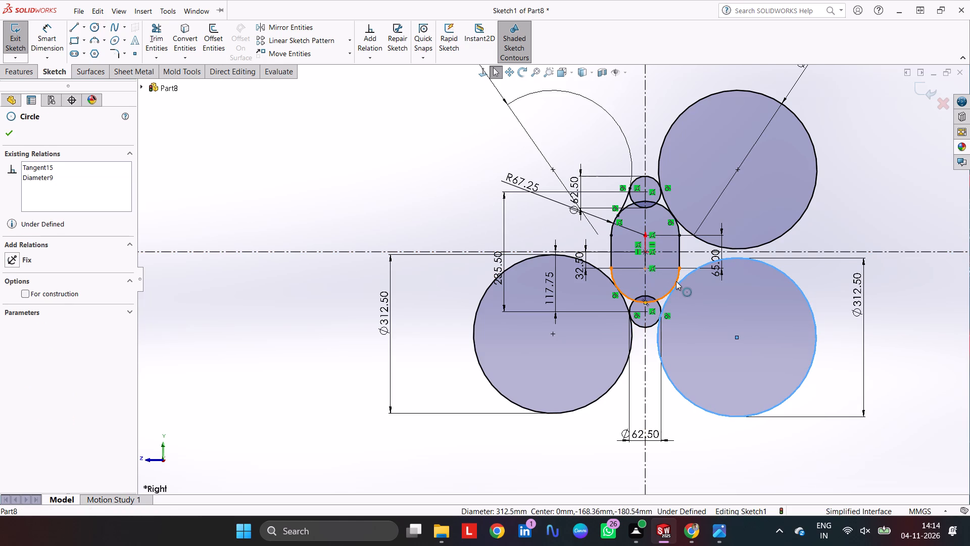
pyautogui.keyDown('ctrl'); pyautogui.click(676, 281); pyautogui.keyUp('ctrl')
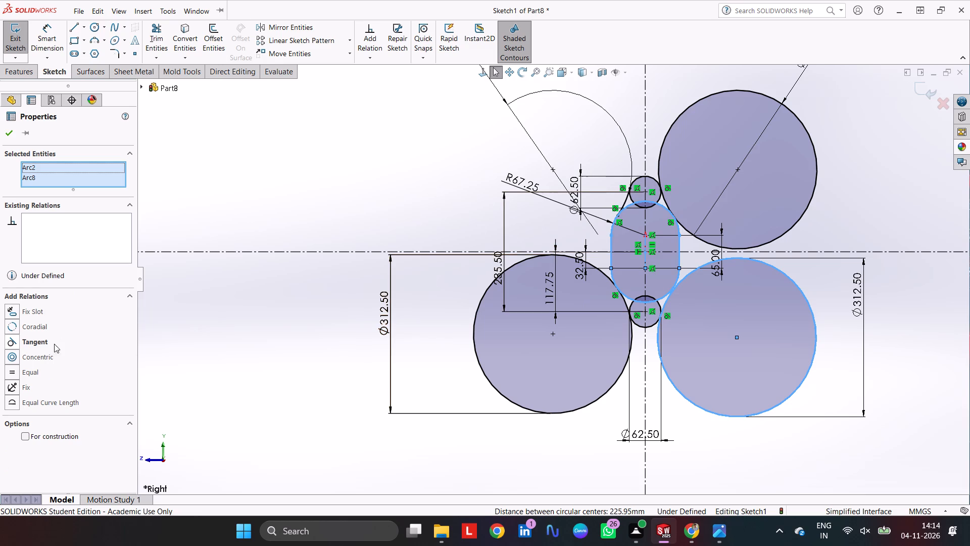
pyautogui.click(45, 343)
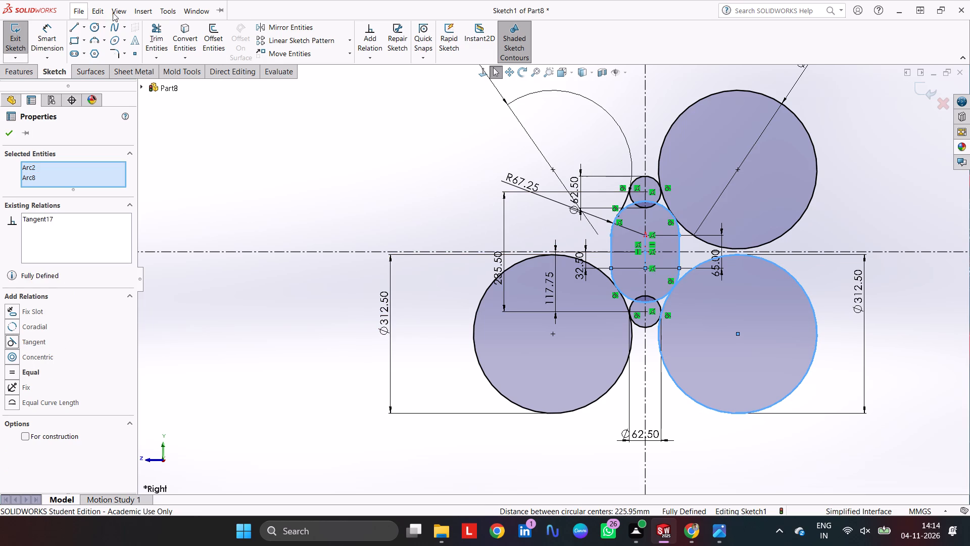
# Trim the upper-right, lower-left and lower-right large circles down to the short arcs joining the slot and the end circles.
pyautogui.click(155, 30)
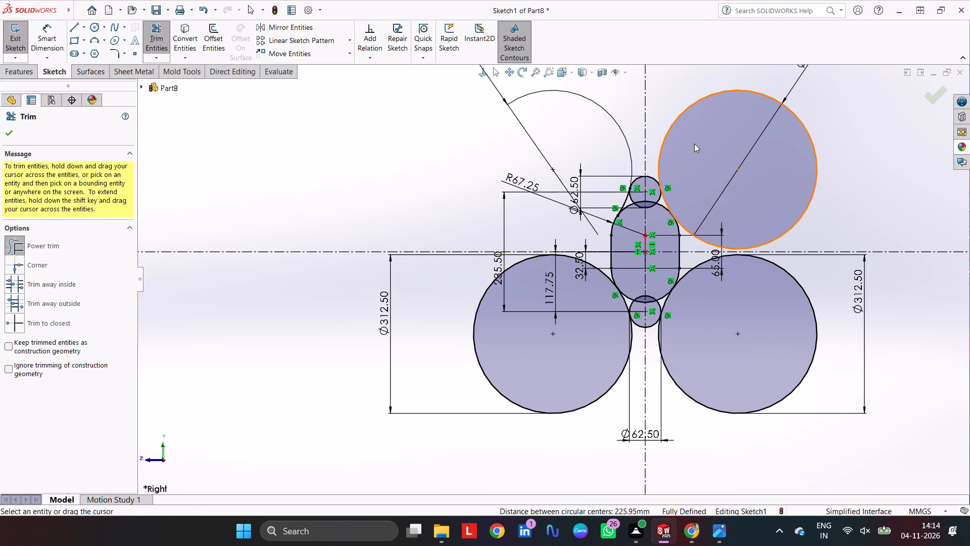
pyautogui.moveTo(762, 174); pyautogui.dragTo(800, 162)
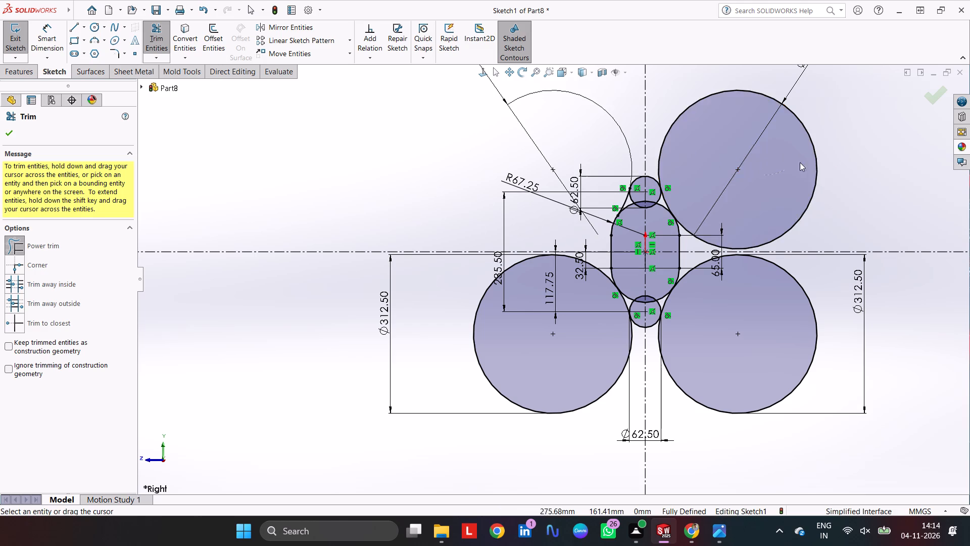
pyautogui.moveTo(800, 162); pyautogui.dragTo(821, 151)
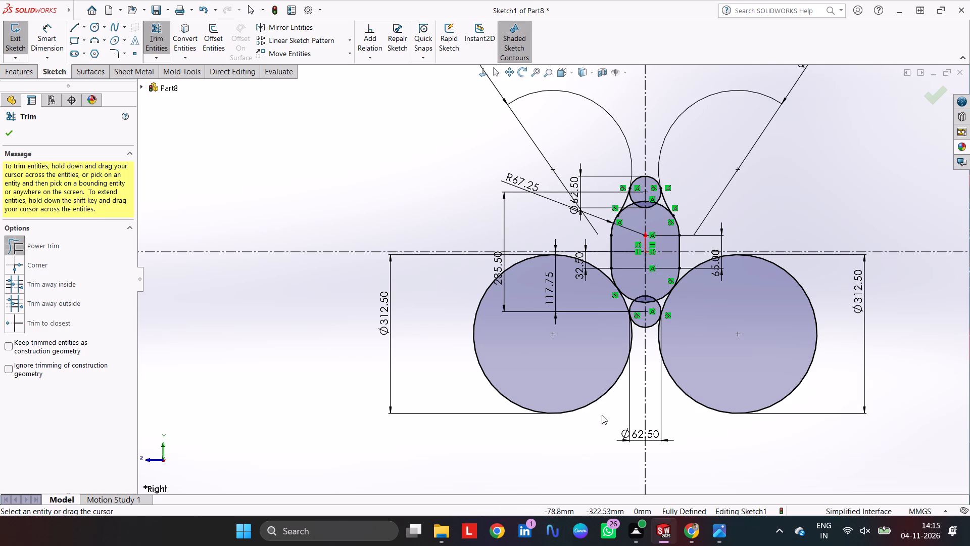
pyautogui.moveTo(519, 378); pyautogui.dragTo(500, 425)
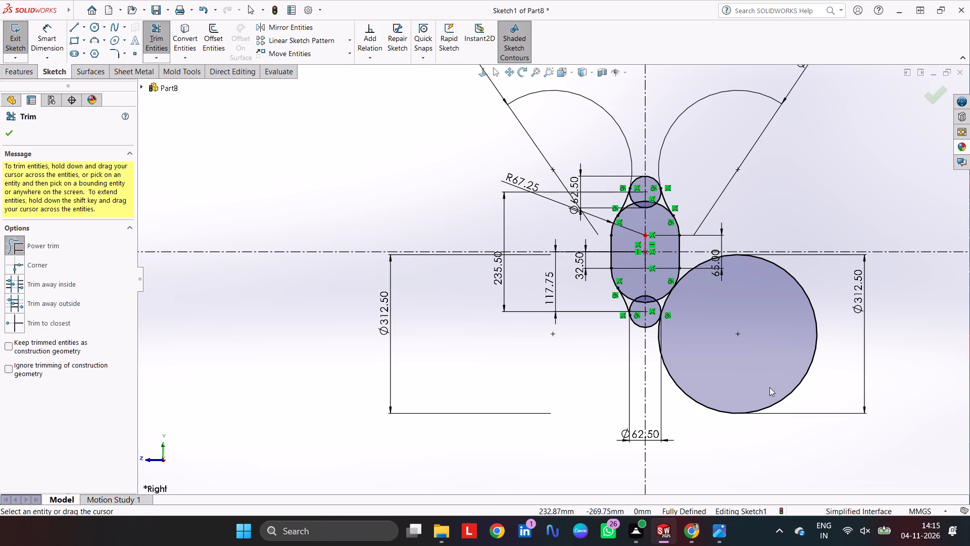
pyautogui.moveTo(765, 367); pyautogui.dragTo(793, 417)
# Trim away the overlapping inner arcs of the slot and the lower end circle, leaving one continuous lower outline.
pyautogui.scroll(3, 651, 308)
pyautogui.scroll(-5, 651, 308)
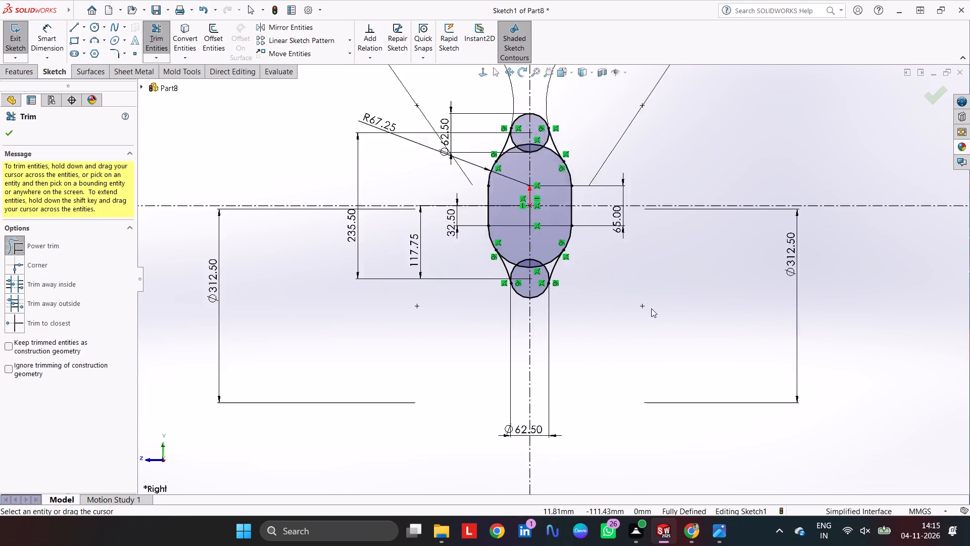
pyautogui.scroll(-4, 488, 243)
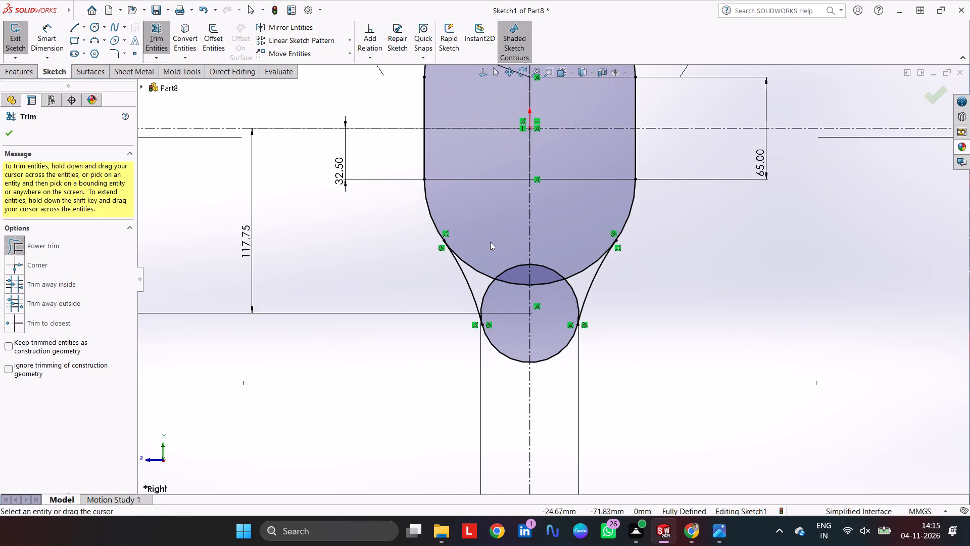
pyautogui.scroll(-2, 488, 242)
pyautogui.moveTo(520, 335); pyautogui.dragTo(528, 265)
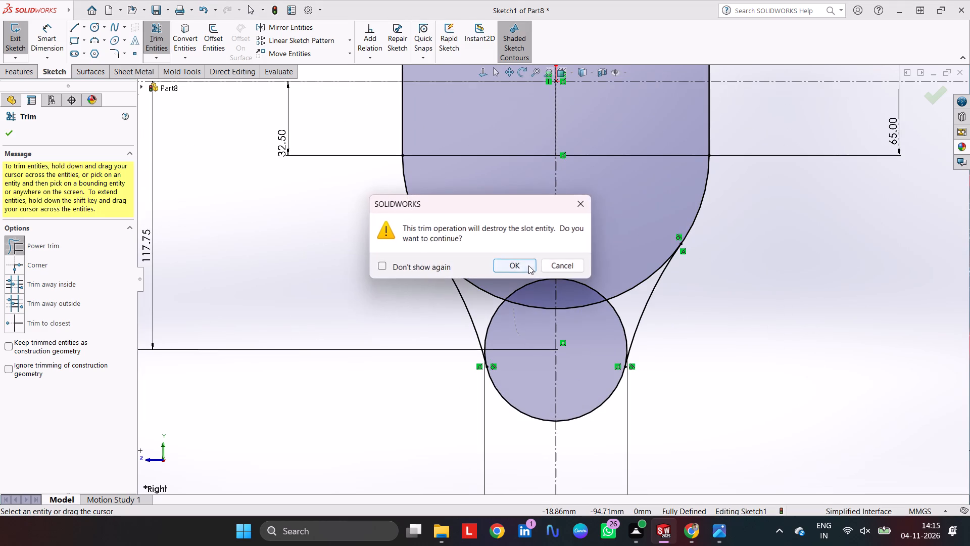
pyautogui.moveTo(528, 265); pyautogui.dragTo(531, 268)
pyautogui.click(525, 267)
pyautogui.moveTo(504, 325); pyautogui.dragTo(494, 270)
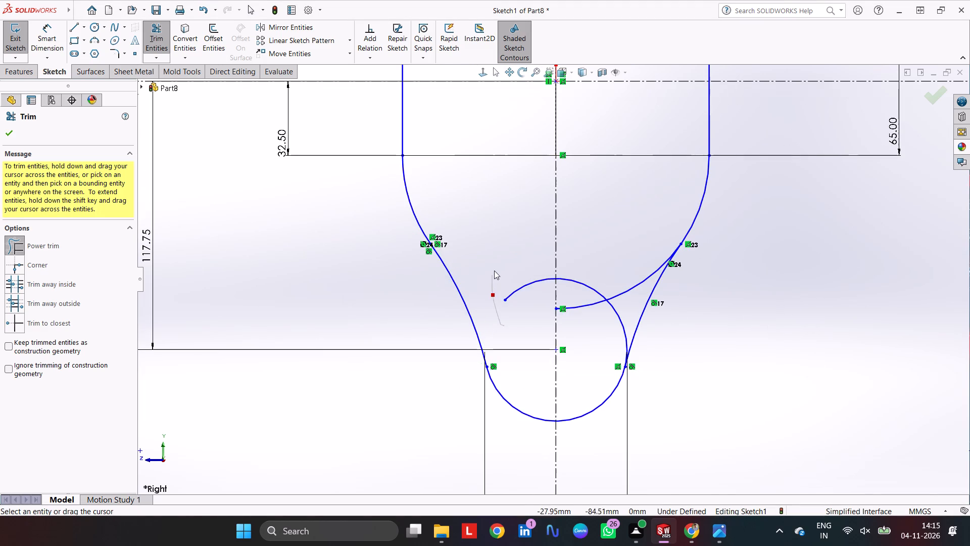
pyautogui.moveTo(494, 270); pyautogui.dragTo(531, 299)
pyautogui.moveTo(581, 318); pyautogui.dragTo(611, 320)
pyautogui.scroll(9, 581, 294)
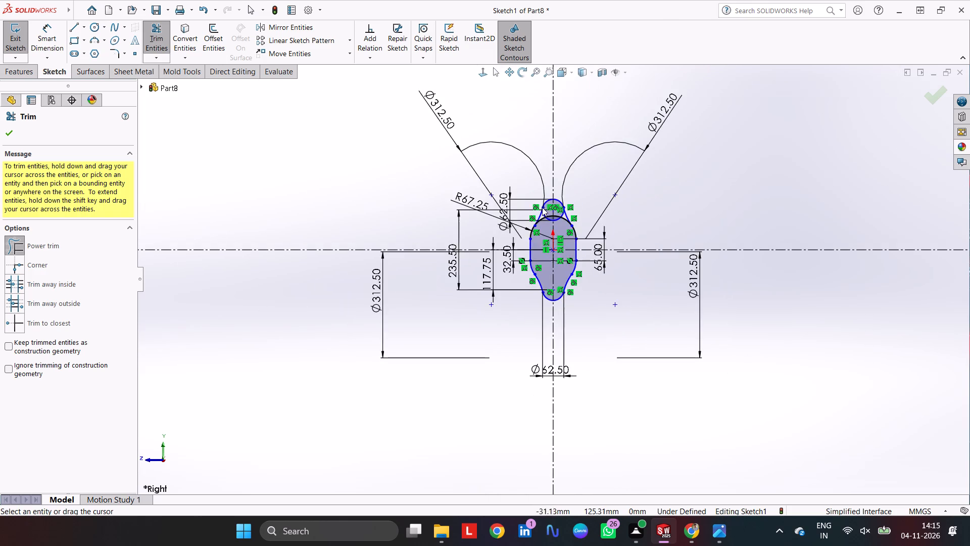
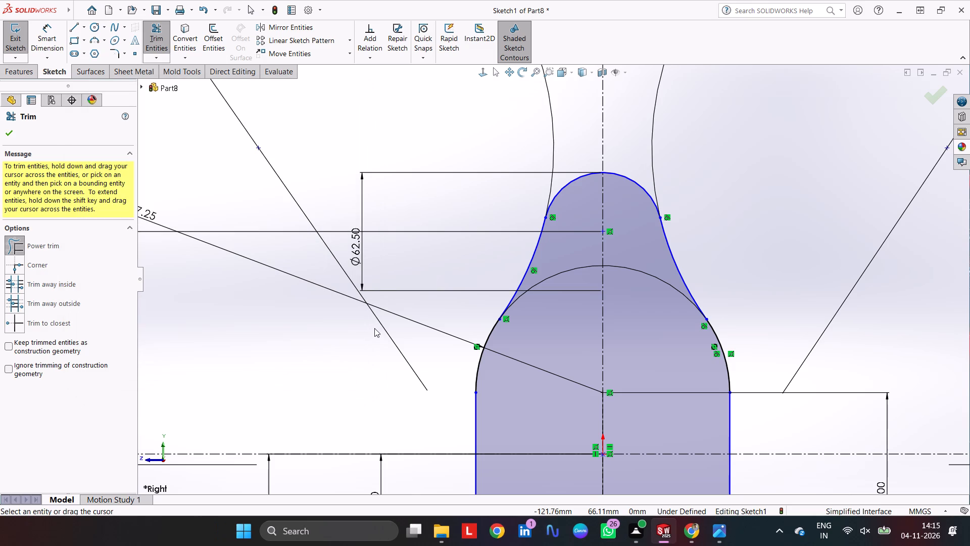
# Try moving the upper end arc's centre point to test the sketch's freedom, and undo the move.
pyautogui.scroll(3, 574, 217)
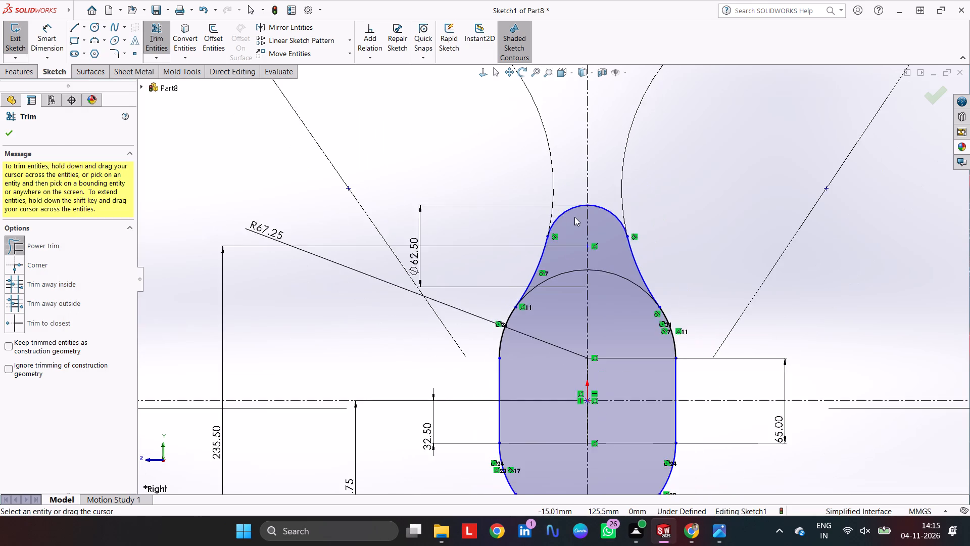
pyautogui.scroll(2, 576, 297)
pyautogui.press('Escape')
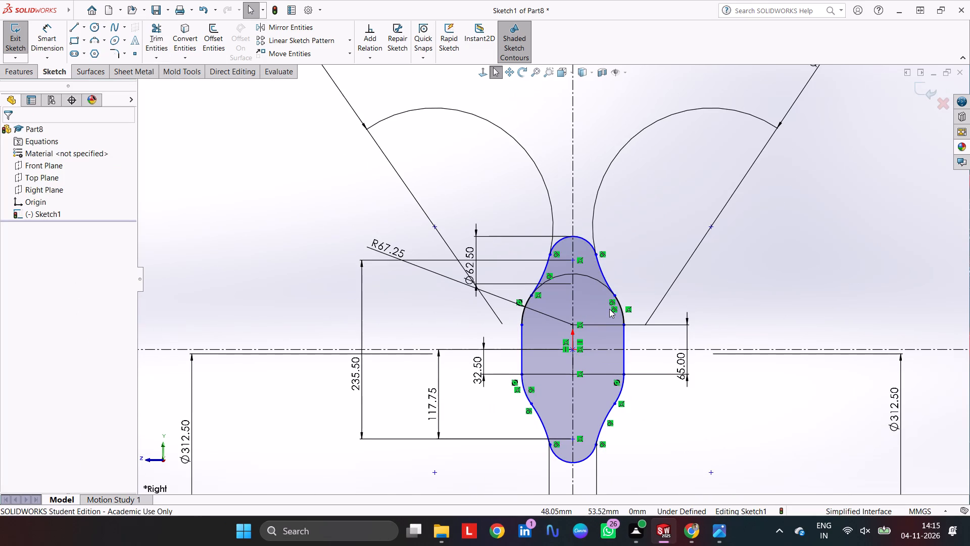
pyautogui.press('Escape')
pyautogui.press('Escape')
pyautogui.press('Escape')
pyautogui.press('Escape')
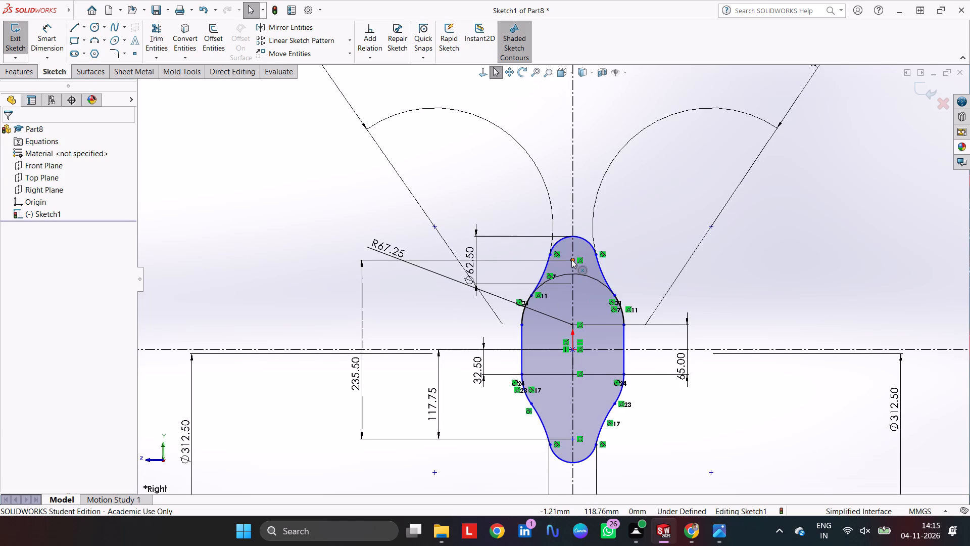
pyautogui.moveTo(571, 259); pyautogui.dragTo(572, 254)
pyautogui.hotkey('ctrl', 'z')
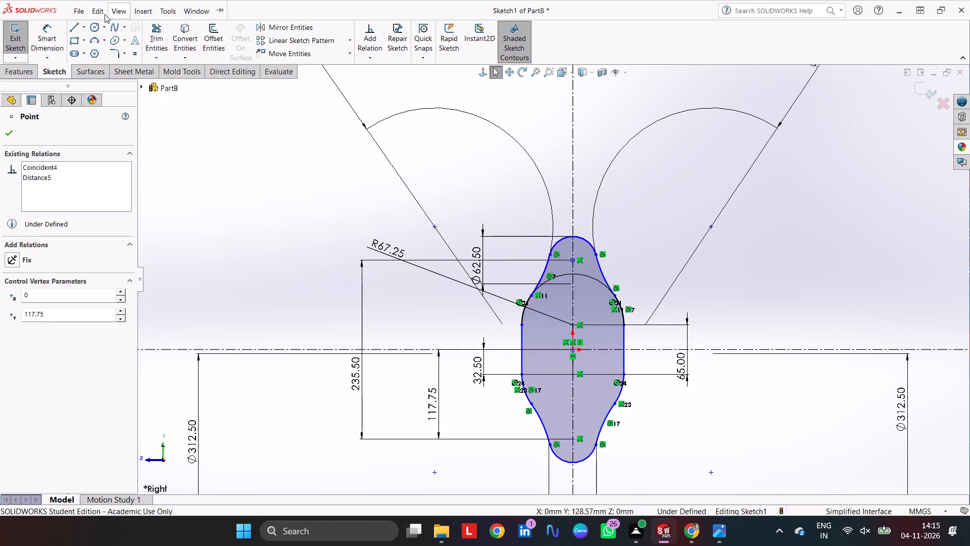
# Dimension the vertical distance between the upper end arc's centre and the origin.
pyautogui.click(46, 36)
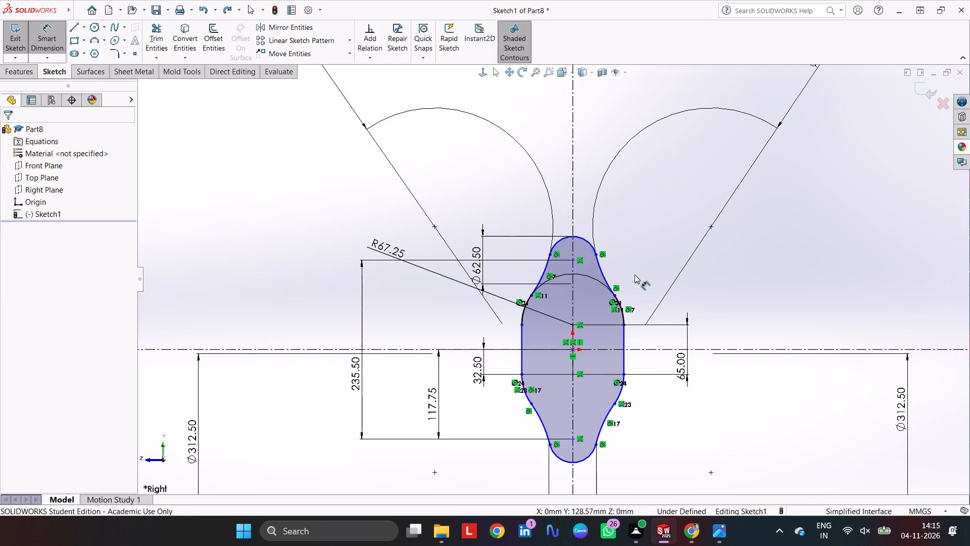
pyautogui.click(575, 259)
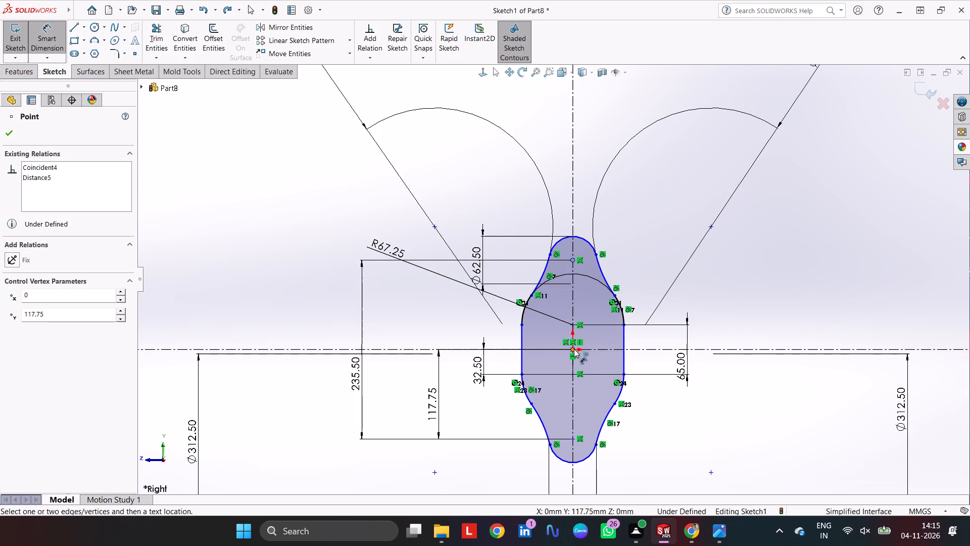
pyautogui.moveTo(572, 349); pyautogui.dragTo(567, 353)
pyautogui.click(461, 330)
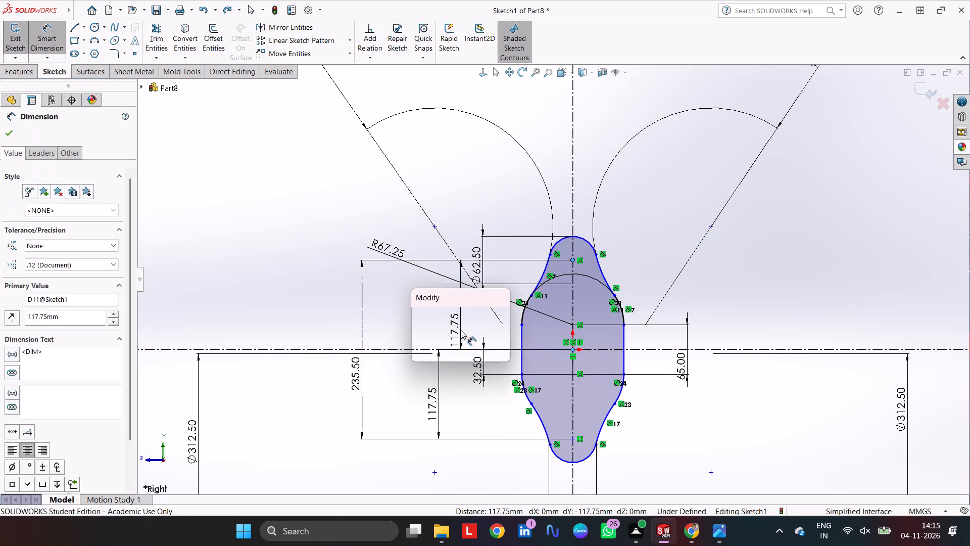
pyautogui.click(415, 316)
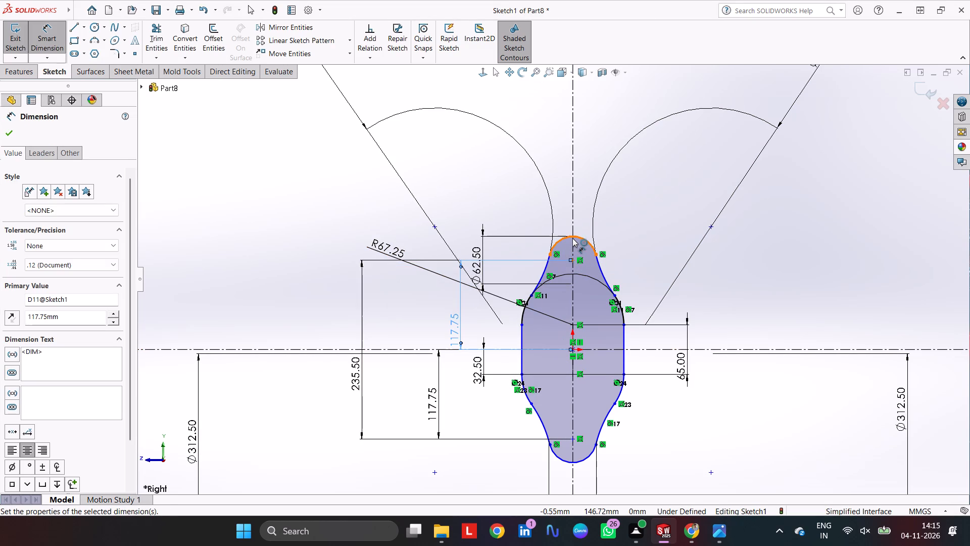
# Dimension the vertical distances from the origin to the top of the upper end arc and the bottom of the lower end arc.
pyautogui.click(572, 238)
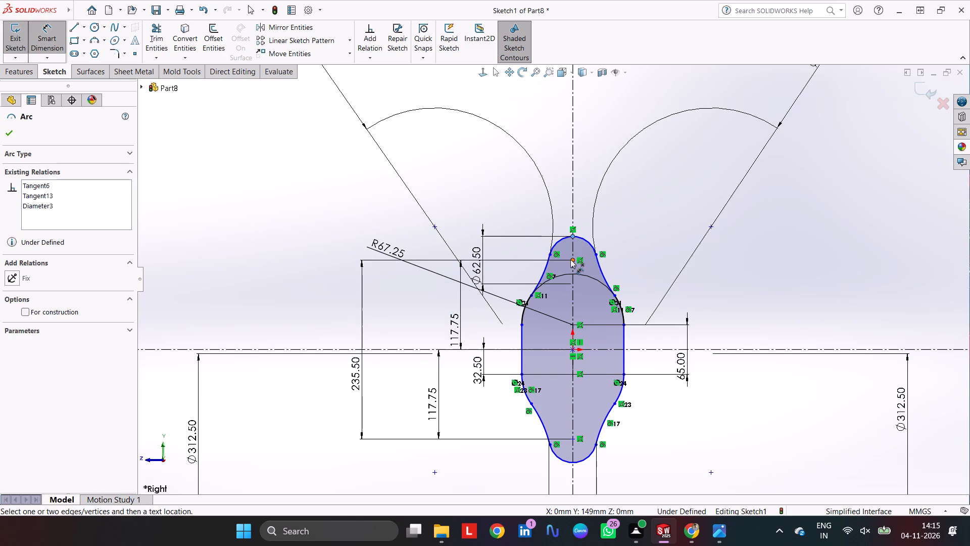
pyautogui.click(573, 349)
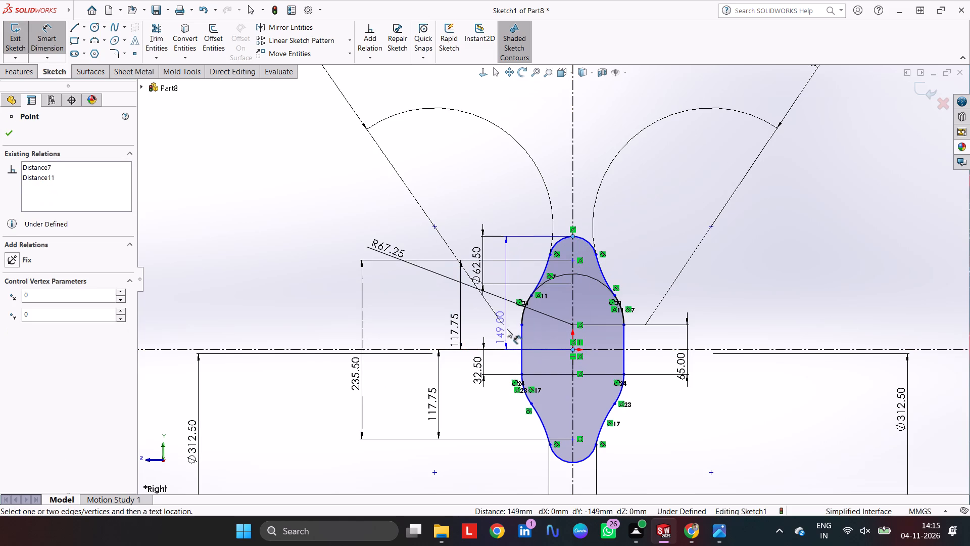
pyautogui.click(507, 329)
pyautogui.click(461, 310)
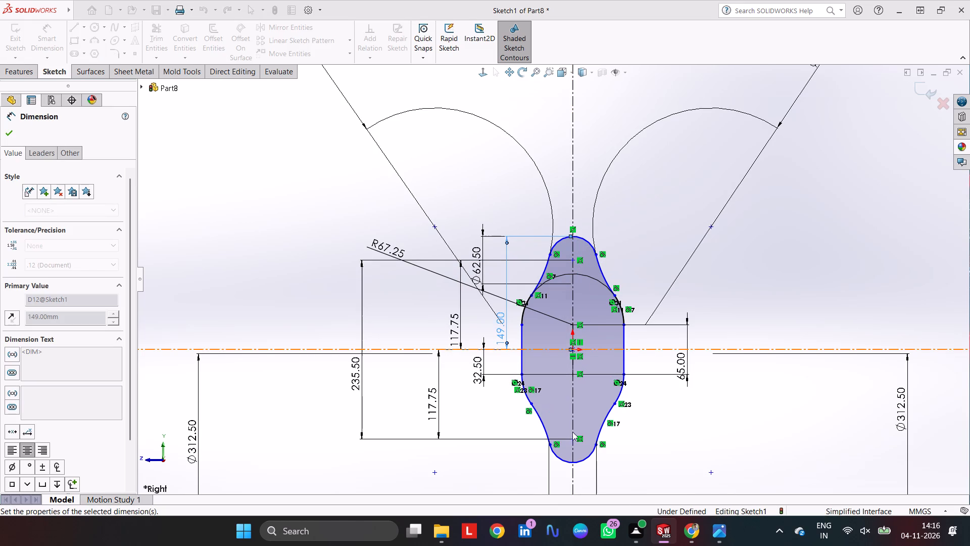
pyautogui.click(572, 464)
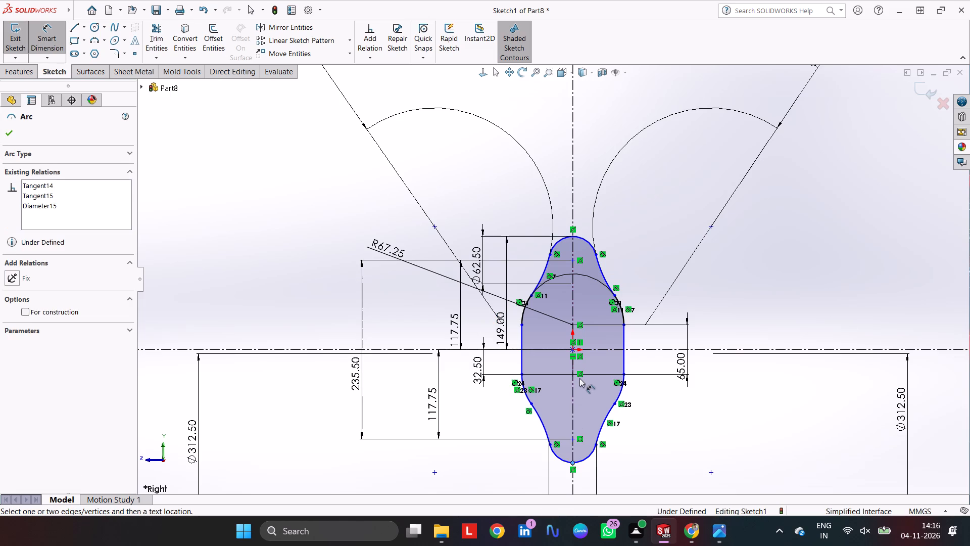
pyautogui.click(574, 351)
pyautogui.click(468, 374)
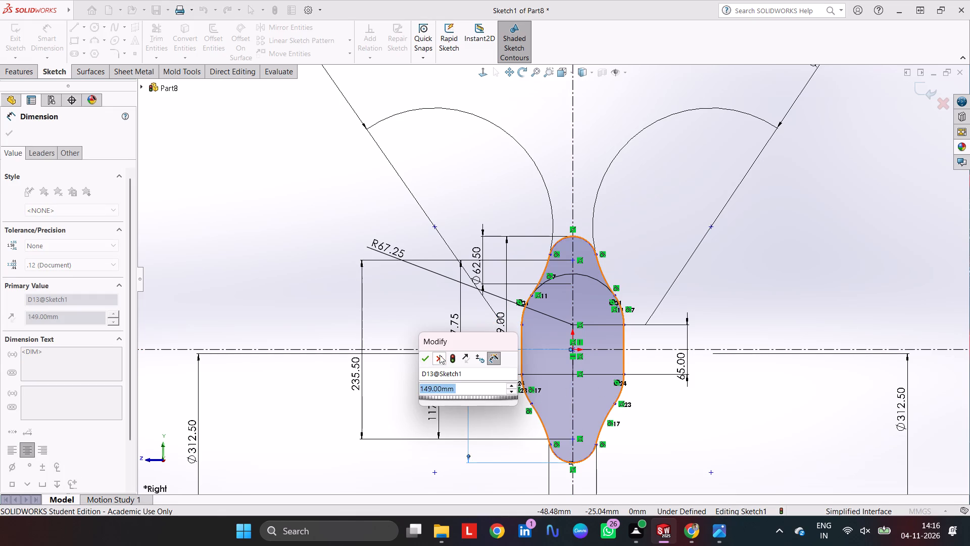
pyautogui.click(424, 355)
pyautogui.press('Escape')
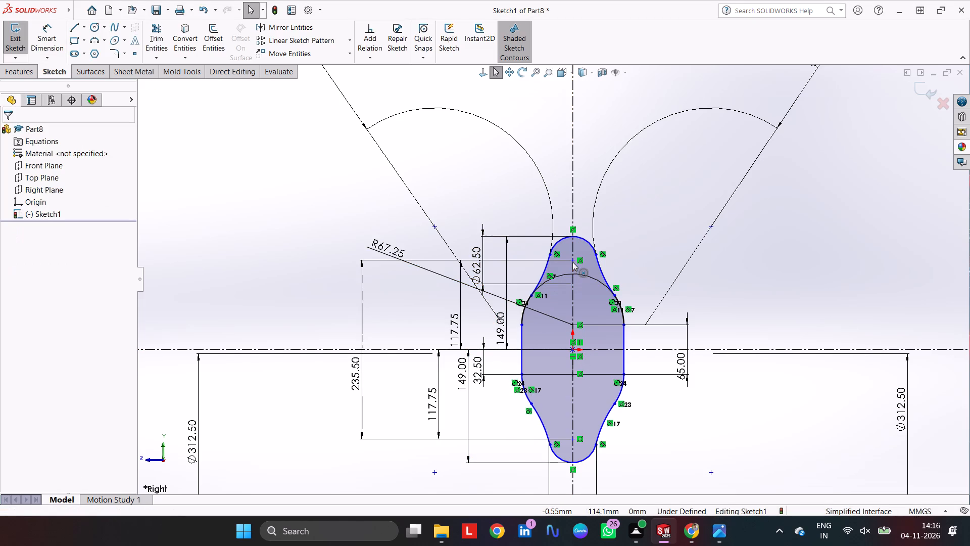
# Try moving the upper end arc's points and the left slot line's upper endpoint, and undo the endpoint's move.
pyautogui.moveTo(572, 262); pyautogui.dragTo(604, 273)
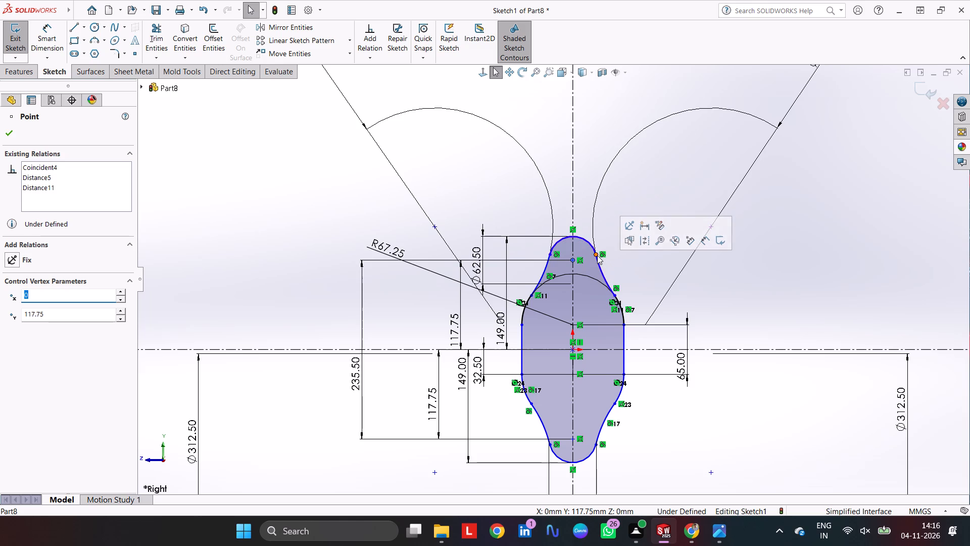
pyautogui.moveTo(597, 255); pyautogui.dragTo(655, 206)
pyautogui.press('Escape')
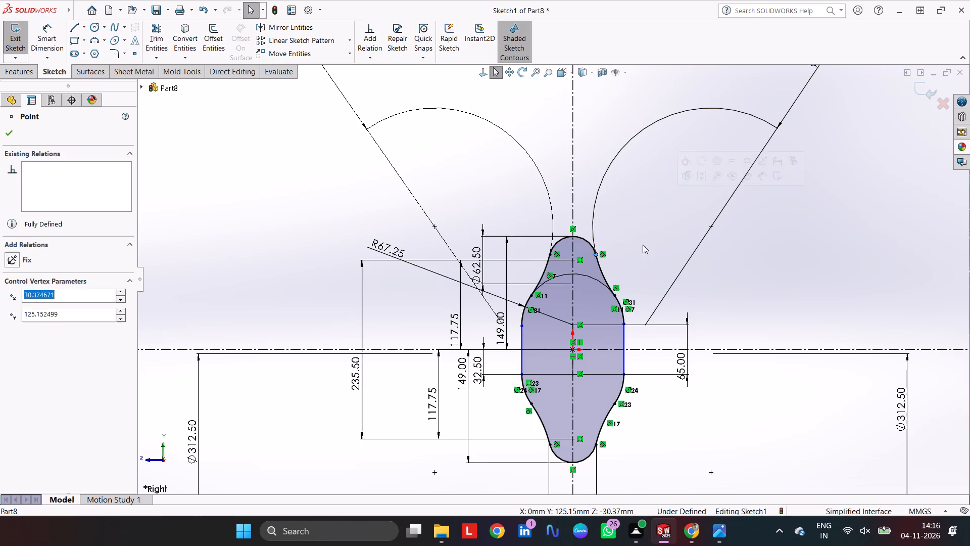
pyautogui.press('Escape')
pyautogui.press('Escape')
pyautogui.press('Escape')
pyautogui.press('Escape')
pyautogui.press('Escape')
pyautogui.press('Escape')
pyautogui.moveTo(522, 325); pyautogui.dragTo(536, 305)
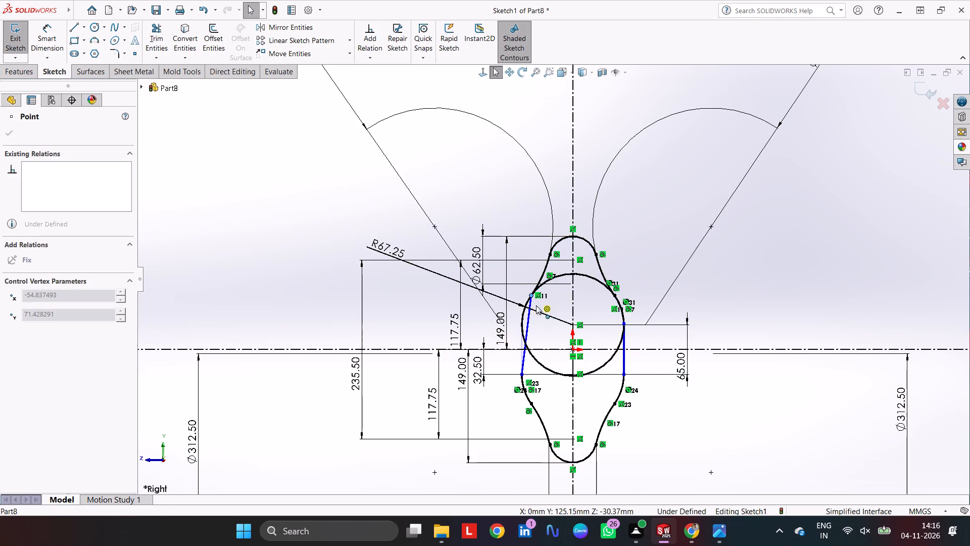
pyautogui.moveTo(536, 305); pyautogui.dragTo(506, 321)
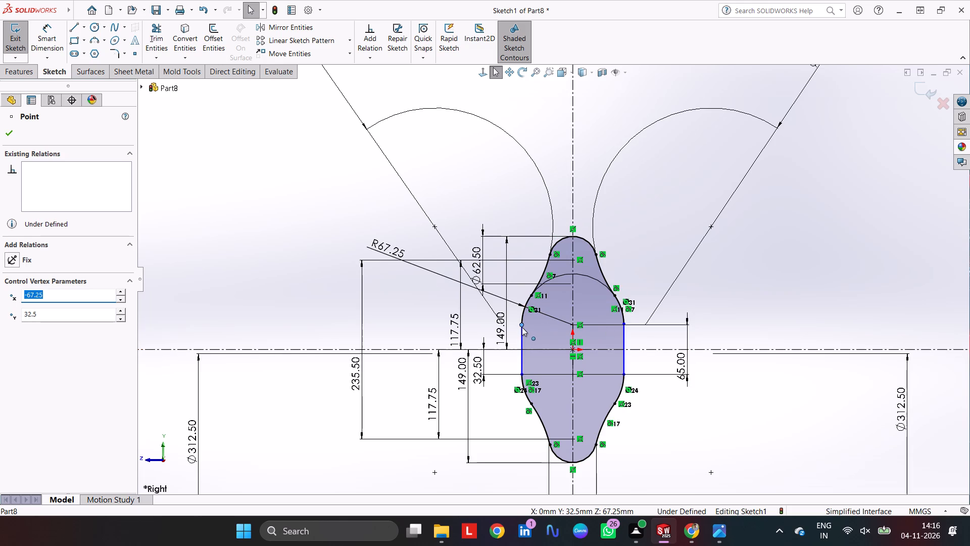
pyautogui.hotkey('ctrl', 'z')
# Make the left and right vertical slot lines each tangent to the adjoining upper slot arc.
pyautogui.click(524, 318)
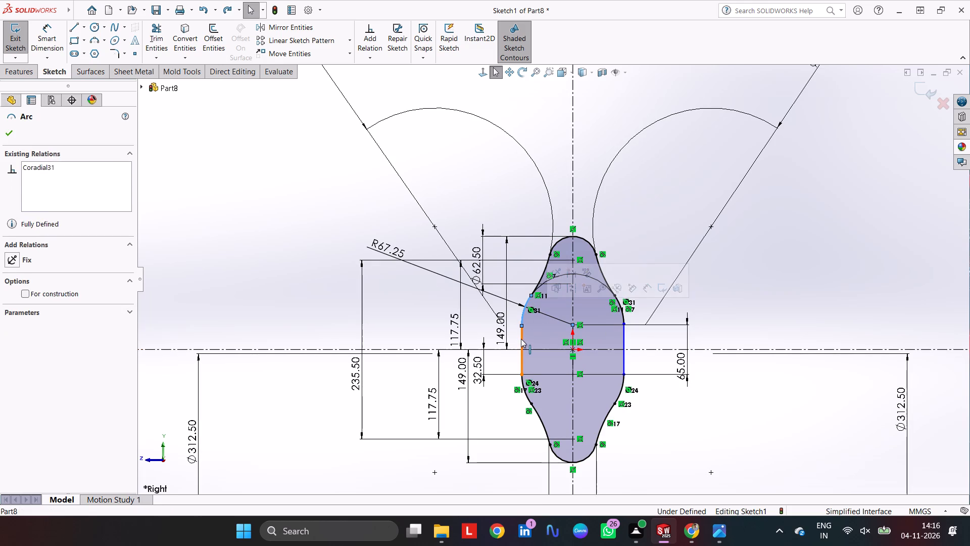
pyautogui.keyDown('ctrl'); pyautogui.click(521, 339); pyautogui.keyUp('ctrl')
pyautogui.click(28, 310)
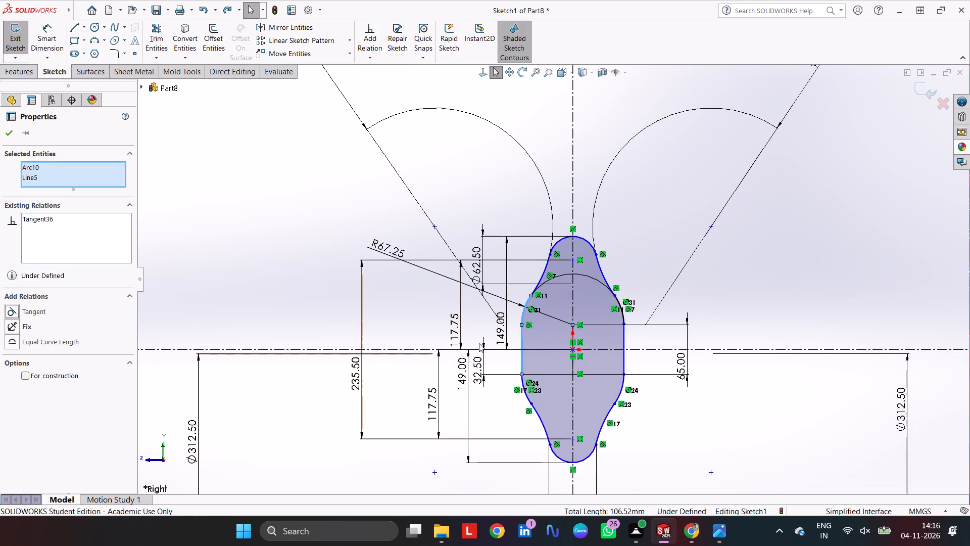
pyautogui.click(622, 333)
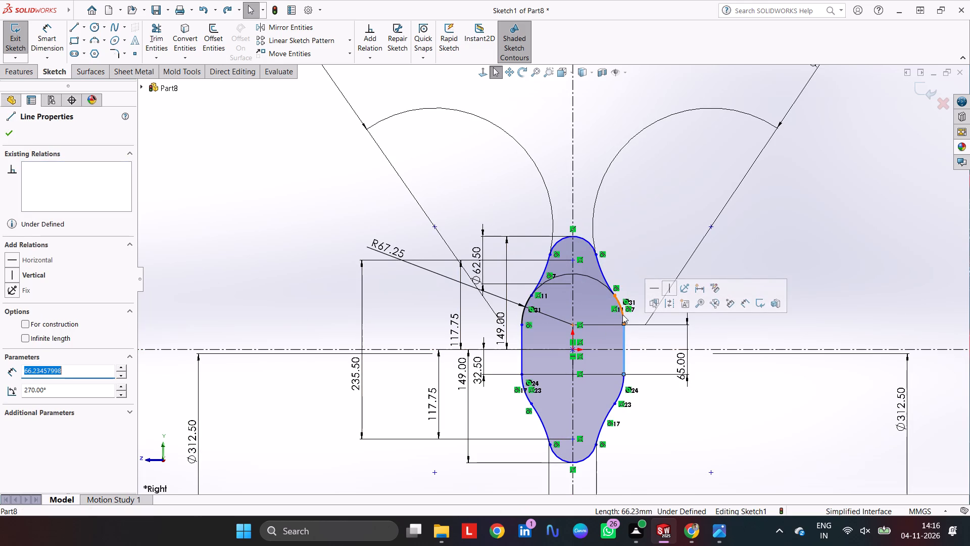
pyautogui.keyDown('ctrl'); pyautogui.click(622, 314); pyautogui.keyUp('ctrl')
pyautogui.click(35, 308)
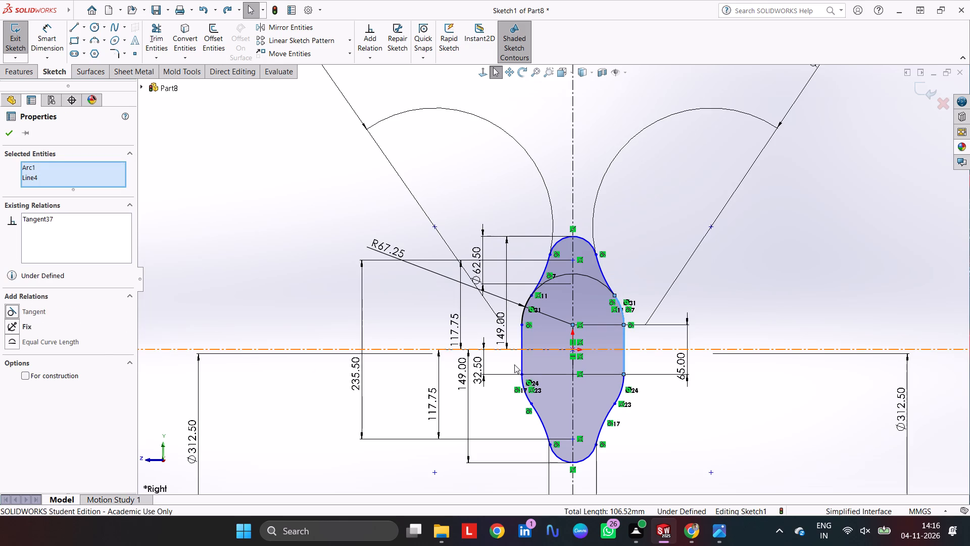
pyautogui.click(659, 416)
# Make the right and left vertical slot lines each tangent to the adjoining lower slot arc.
pyautogui.scroll(-3, 636, 375)
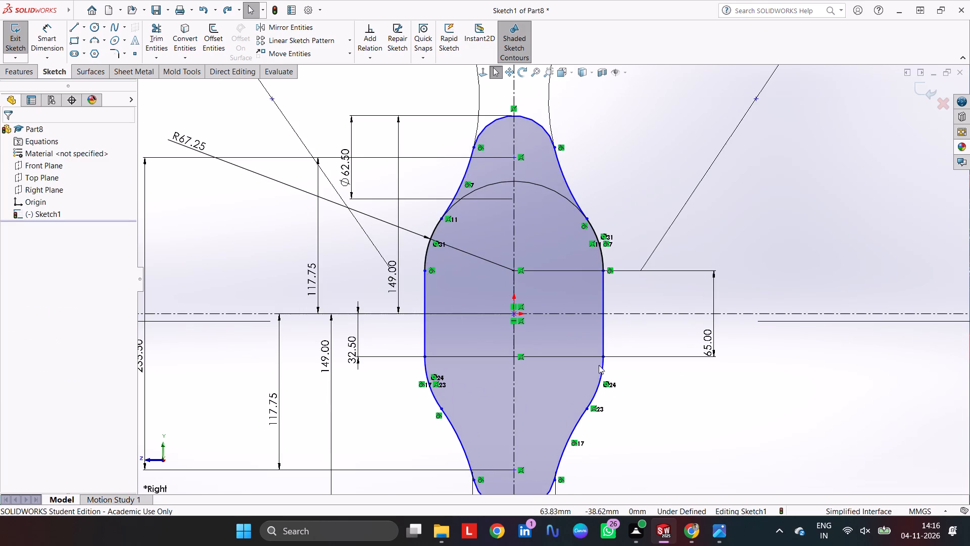
pyautogui.click(603, 368)
pyautogui.keyDown('ctrl'); pyautogui.click(604, 347); pyautogui.keyUp('ctrl')
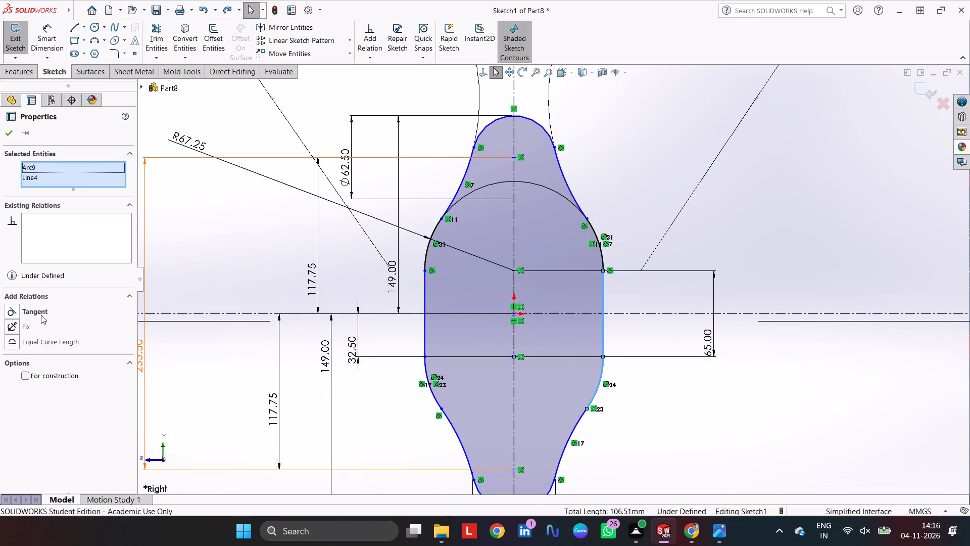
pyautogui.click(41, 315)
pyautogui.click(428, 368)
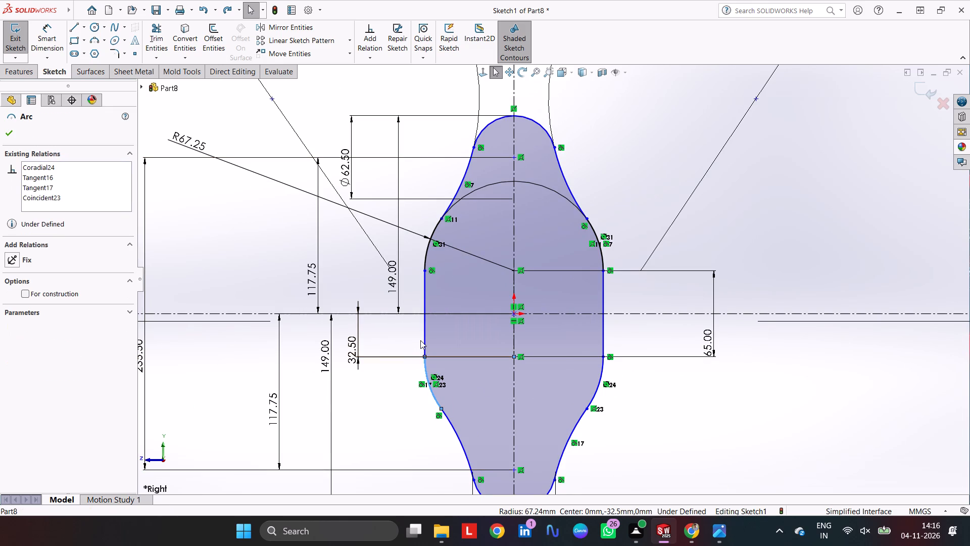
pyautogui.keyDown('ctrl'); pyautogui.click(422, 340); pyautogui.keyUp('ctrl')
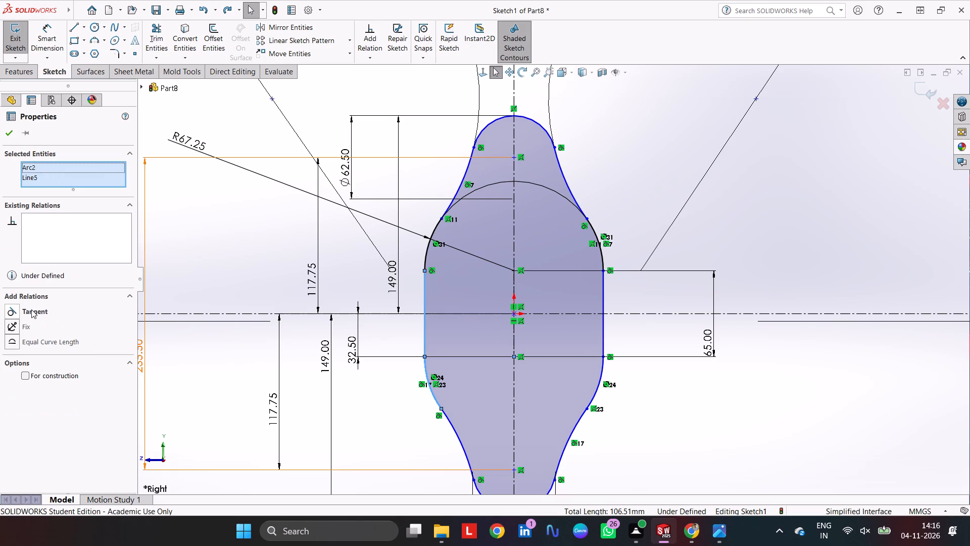
pyautogui.click(31, 309)
pyautogui.click(682, 401)
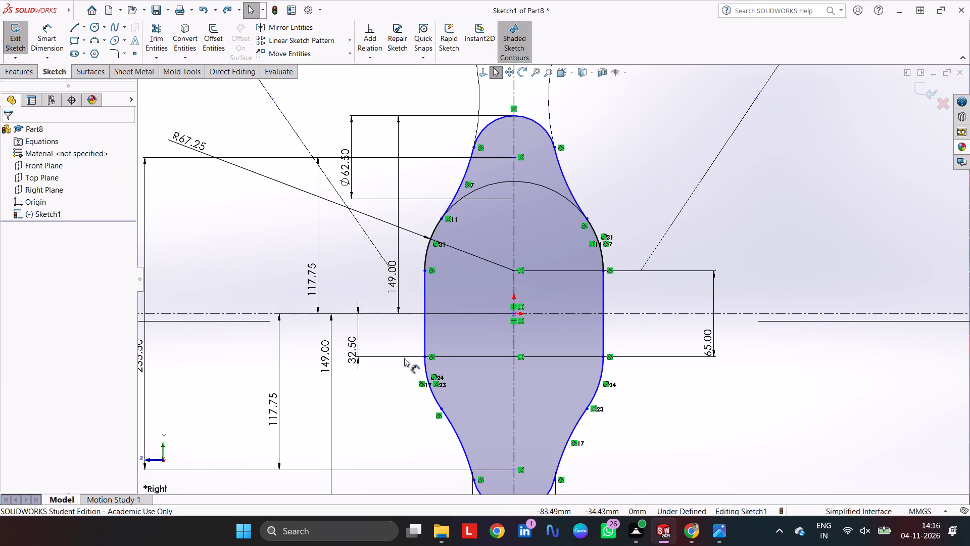
# Test the outline for remaining freedom at the upper end arc's centre and left endpoint and the left slot line's upper endpoint.
pyautogui.click(514, 157)
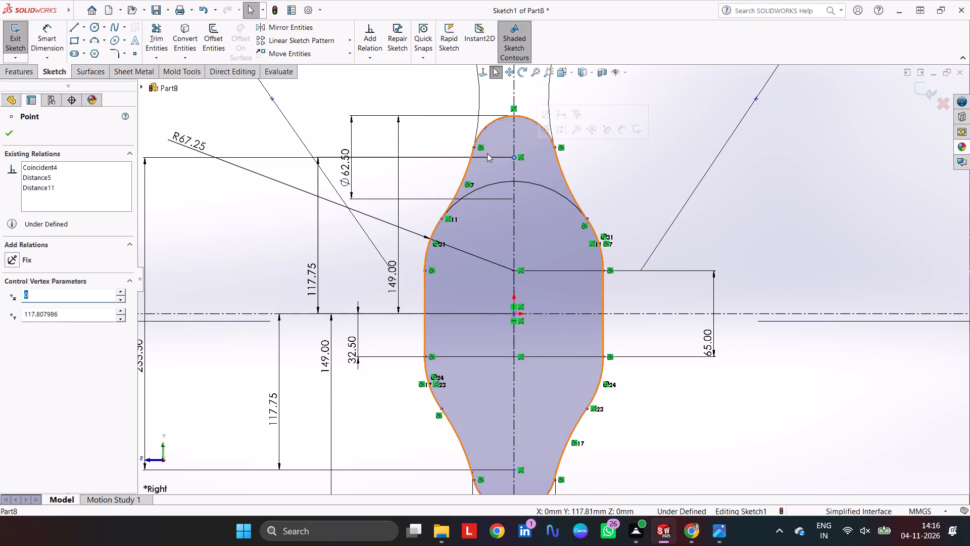
pyautogui.moveTo(473, 148); pyautogui.dragTo(488, 133)
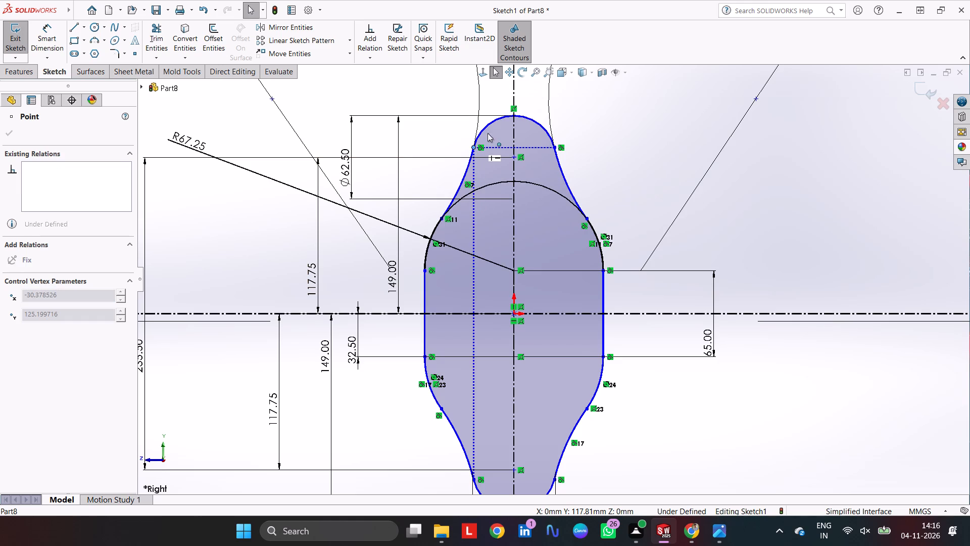
pyautogui.moveTo(488, 133); pyautogui.dragTo(511, 78)
pyautogui.moveTo(425, 270); pyautogui.dragTo(437, 298)
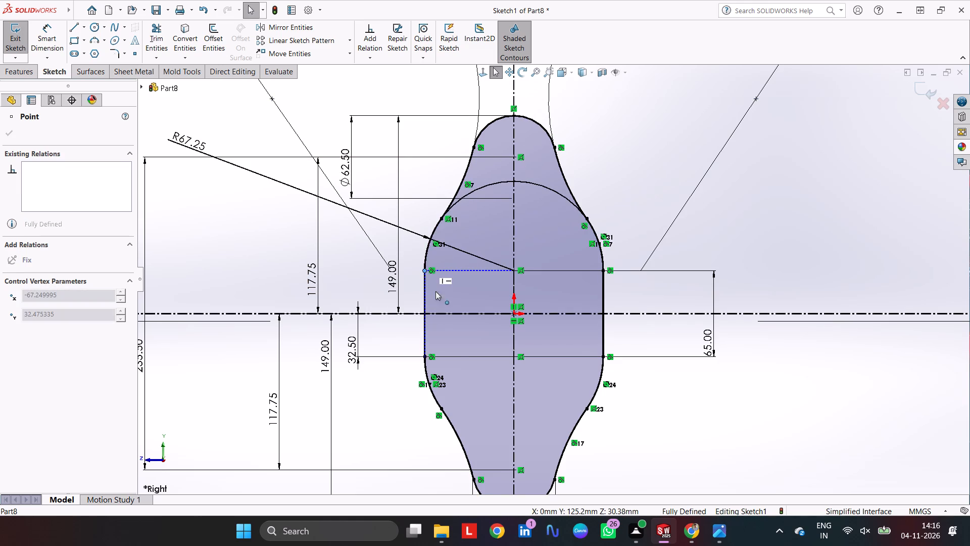
pyautogui.click(427, 141)
# Extrude the closed outline from the sketch plane as a blind boss 12.5 mm deep.
pyautogui.scroll(4, 457, 221)
pyautogui.scroll(-4, 537, 296)
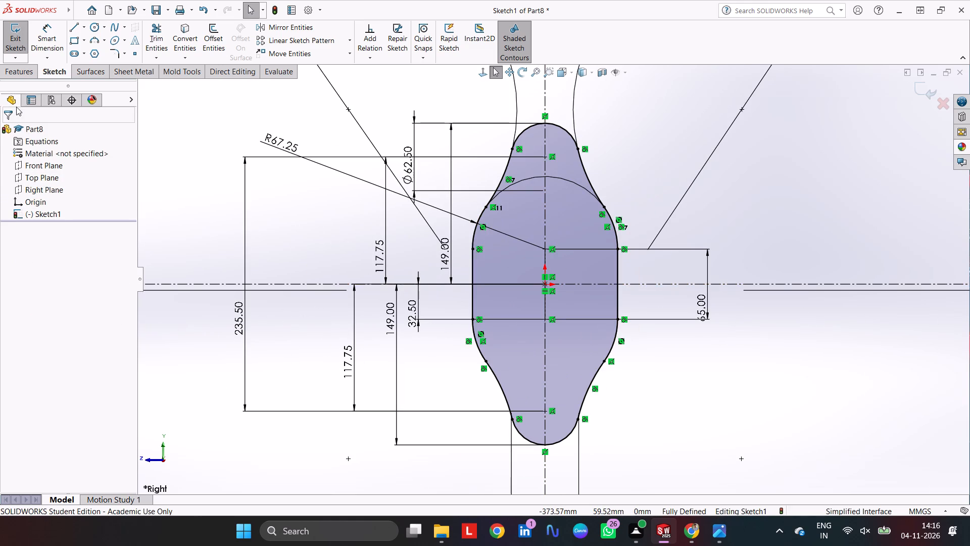
pyautogui.click(21, 70)
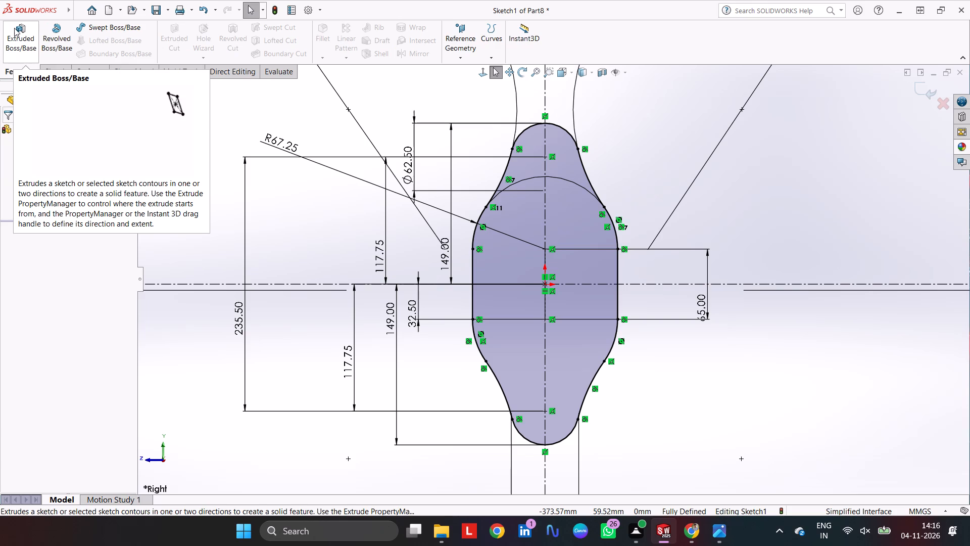
pyautogui.click(14, 28)
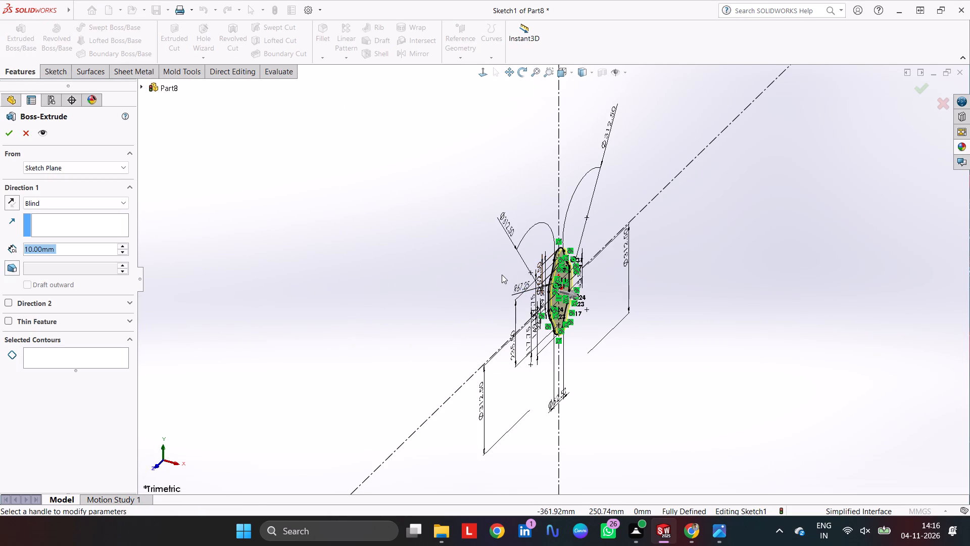
pyautogui.write('12.5')
pyautogui.press('Return')
pyautogui.press('Return')
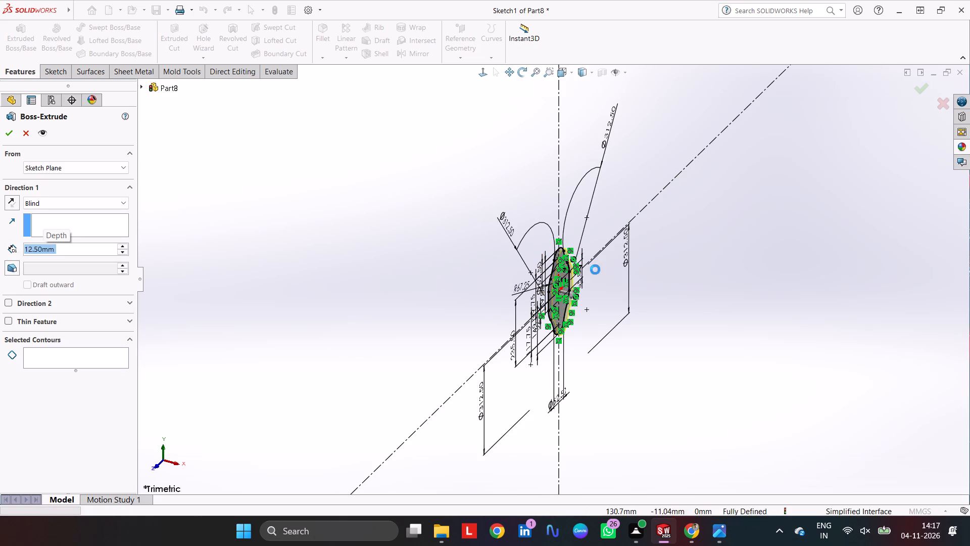
pyautogui.click(684, 308)
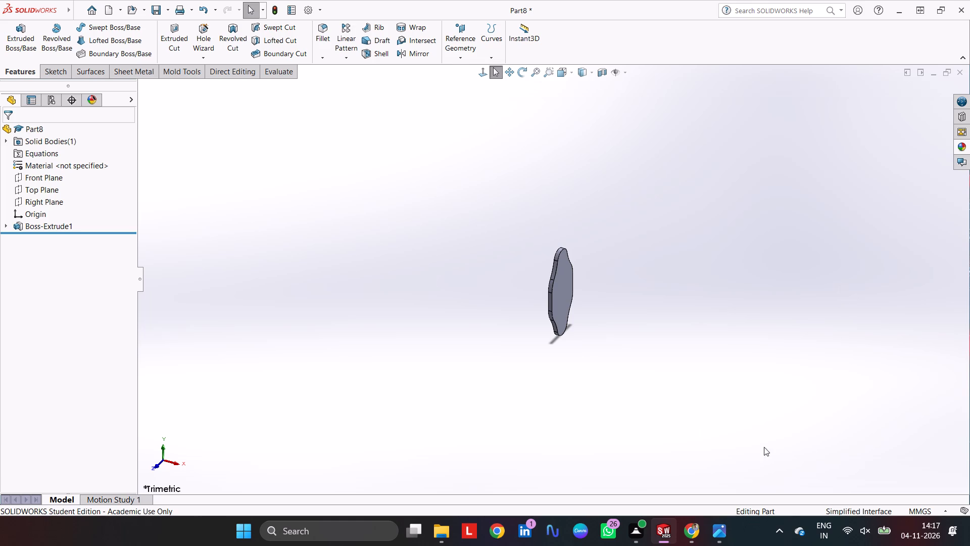
# Open a new sketch on the plate's broad face opposite the Right Plane.
pyautogui.scroll(5, 579, 295)
pyautogui.scroll(-13, 556, 288)
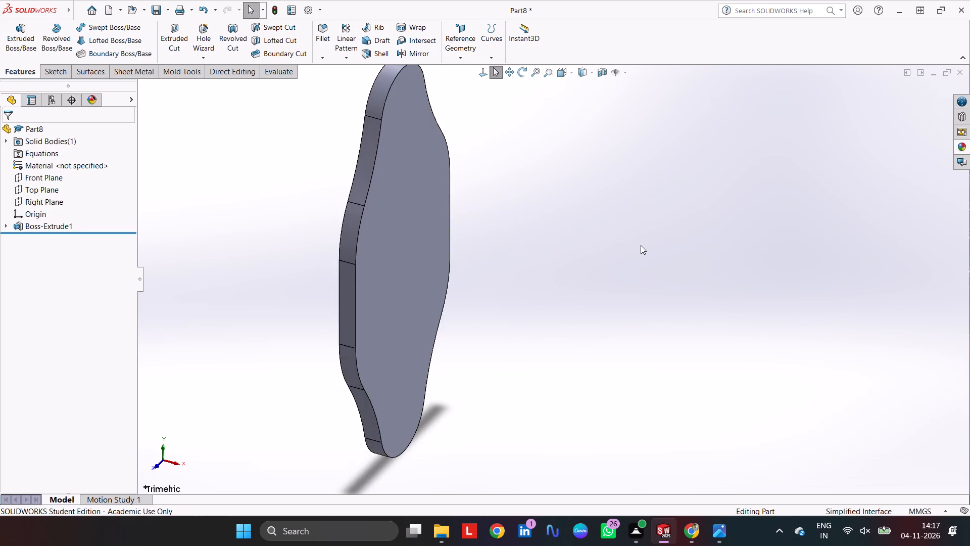
pyautogui.moveTo(647, 240); pyautogui.dragTo(579, 218, button='middle')
pyautogui.click(344, 291)
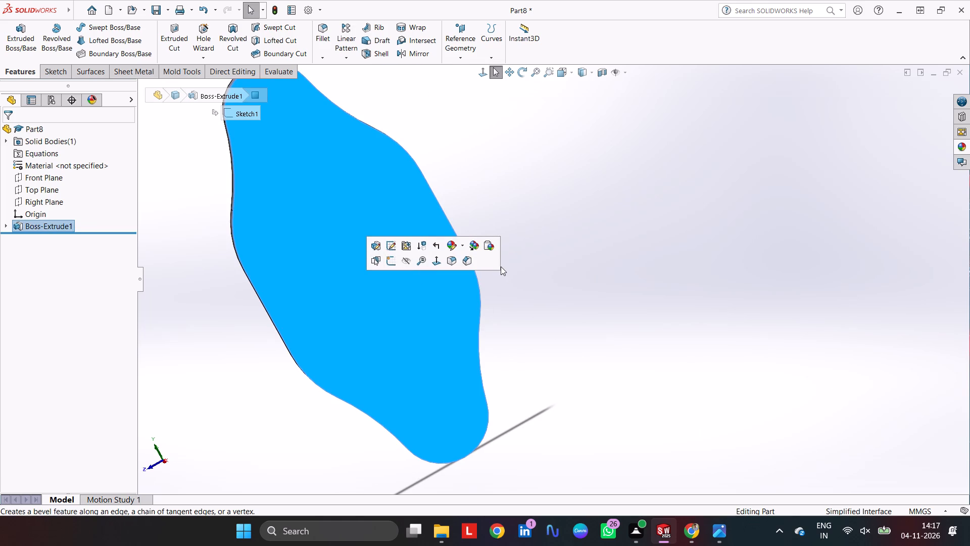
pyautogui.click(386, 261)
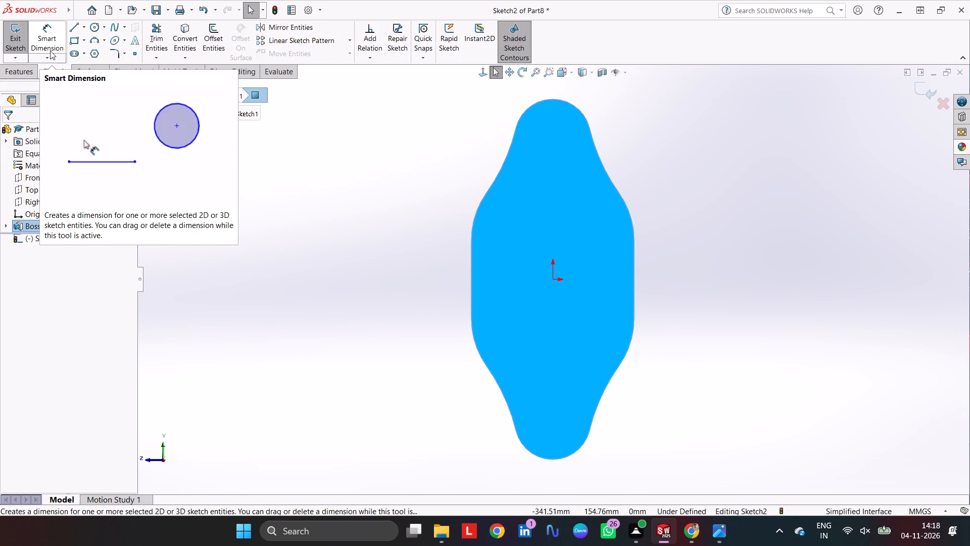
# Draw a vertical and a horizontal infinite-length construction line through the origin.
pyautogui.click(74, 26)
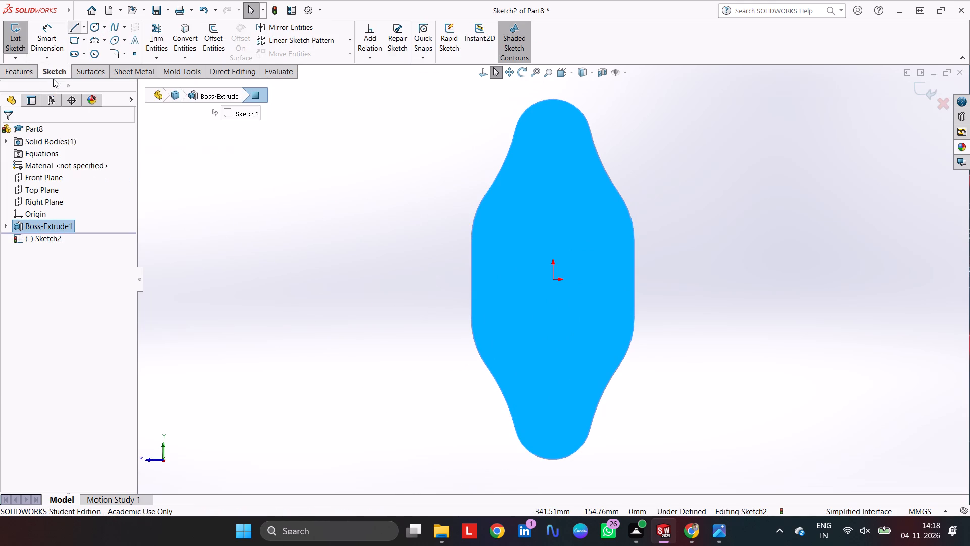
pyautogui.click(48, 222)
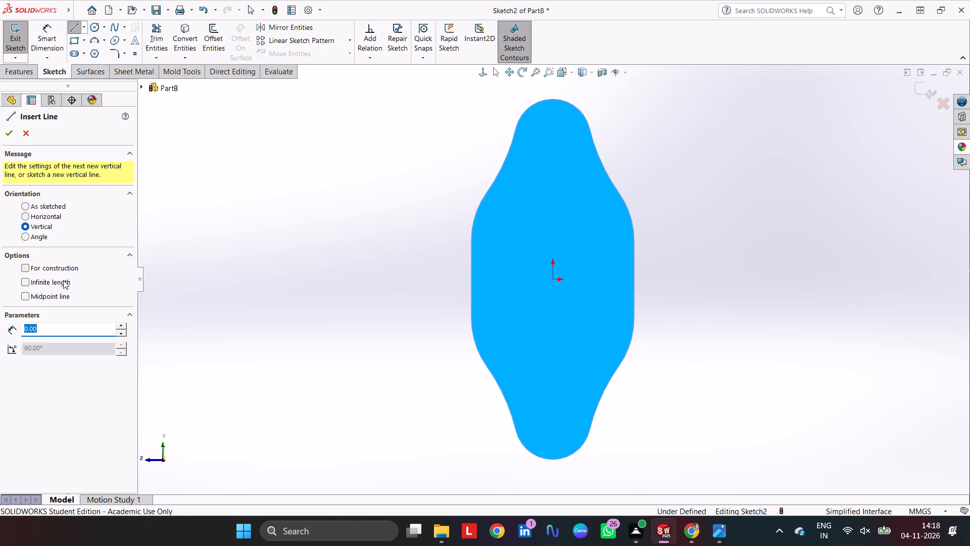
pyautogui.click(63, 280)
pyautogui.click(62, 265)
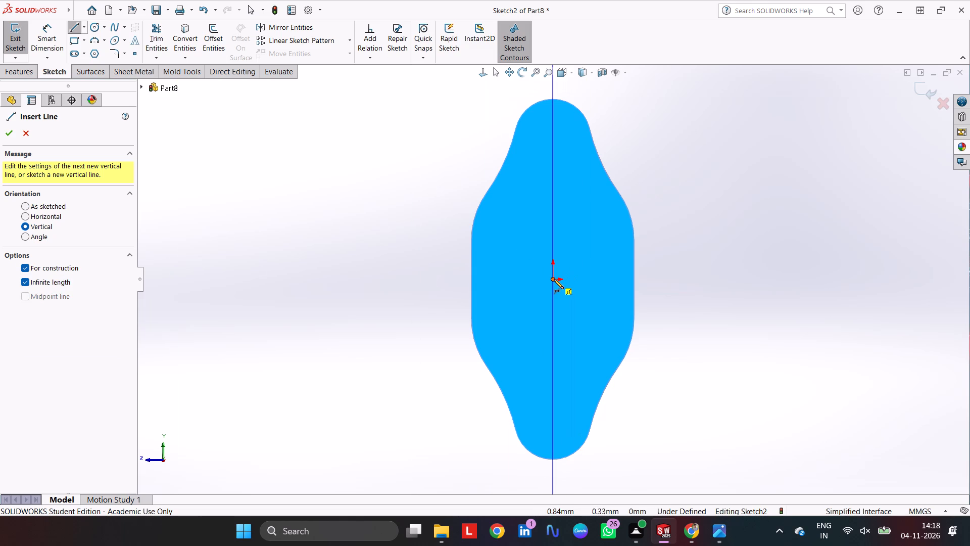
pyautogui.click(554, 279)
pyautogui.click(7, 140)
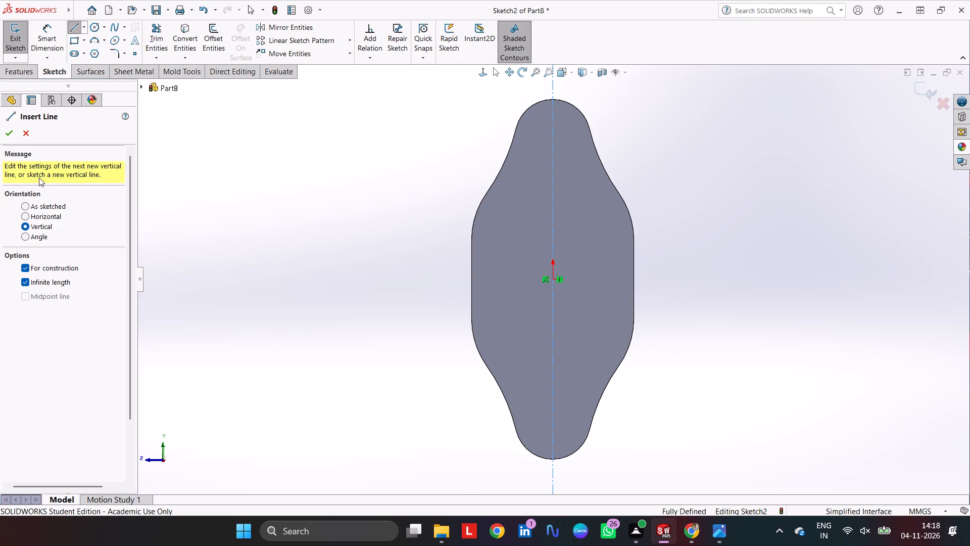
pyautogui.click(42, 215)
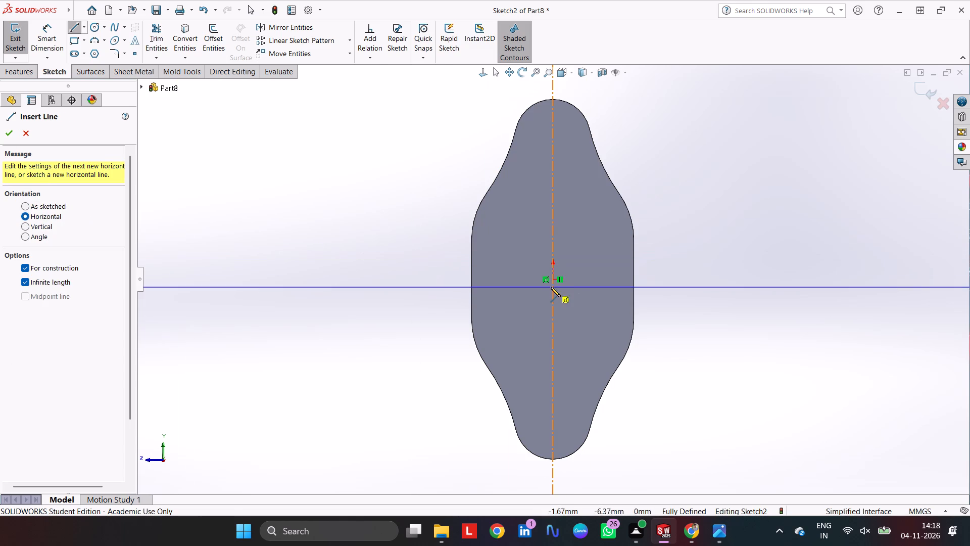
pyautogui.click(554, 278)
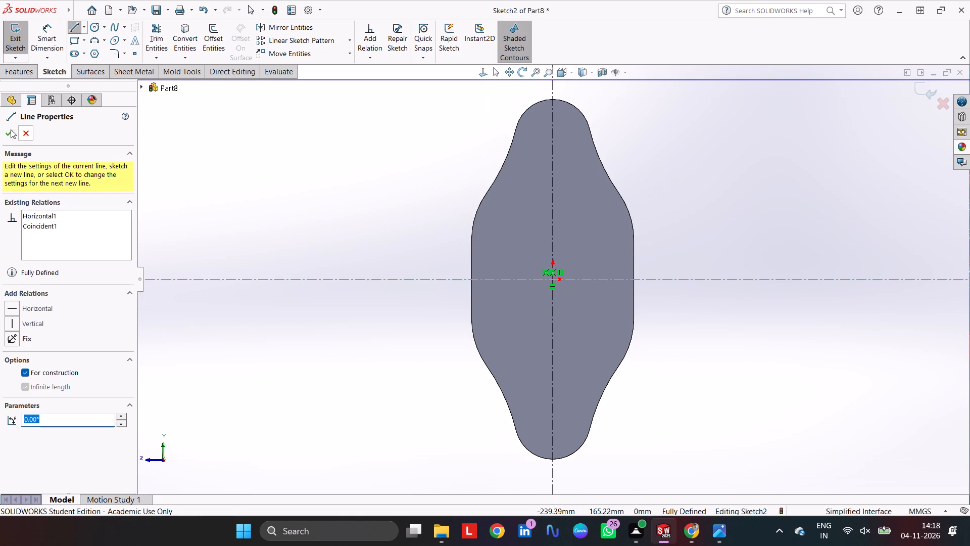
pyautogui.click(5, 129)
# Sketch a vertical straight slot between the outline's upper and lower shoulder-arc centres, 65 mm centre to centre and about 107 mm wide.
pyautogui.click(72, 58)
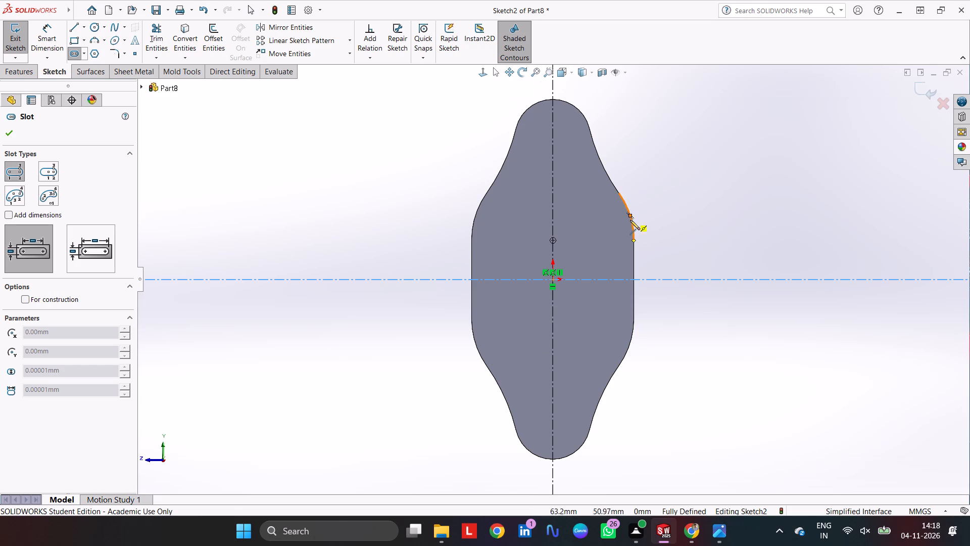
pyautogui.click(554, 240)
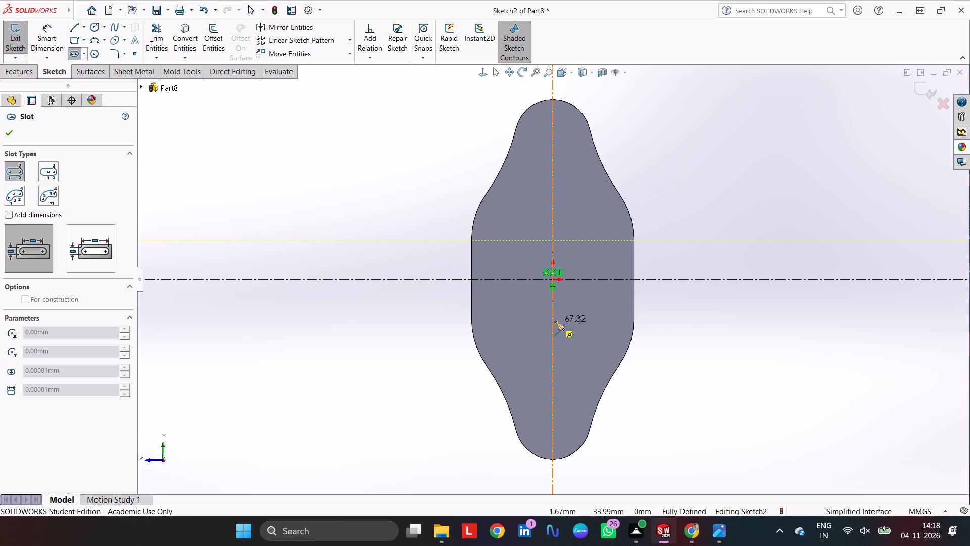
pyautogui.click(555, 318)
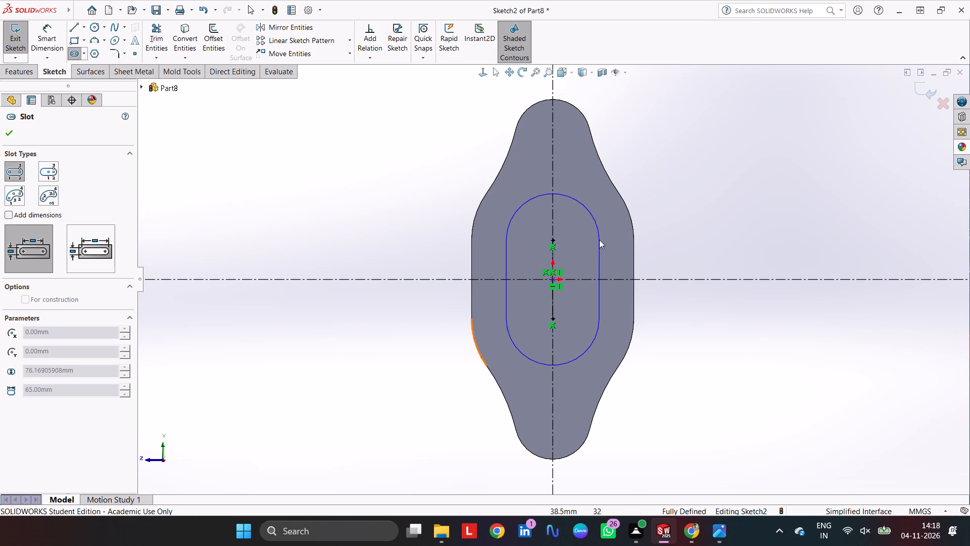
pyautogui.click(617, 176)
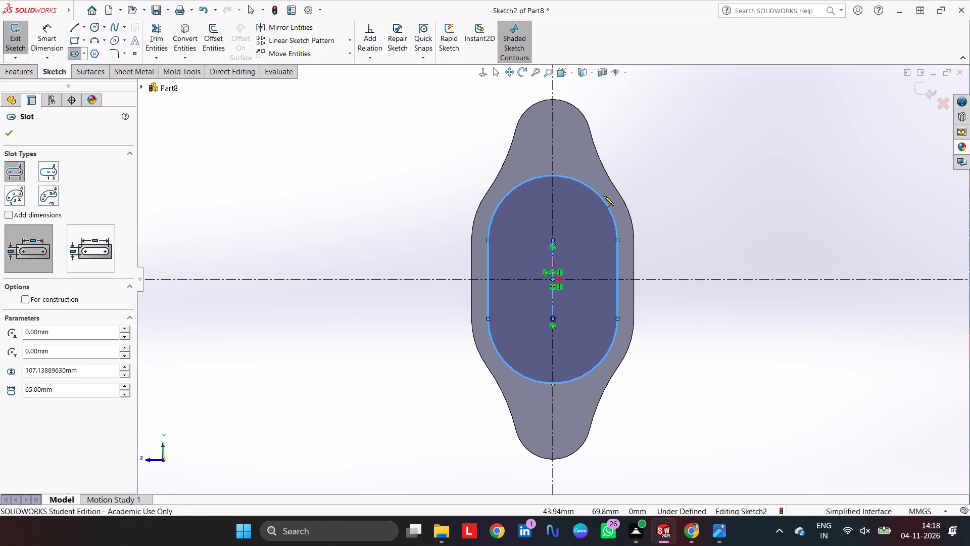
# Dimension the slot's upper end arc to a 61 mm radius.
pyautogui.click(44, 32)
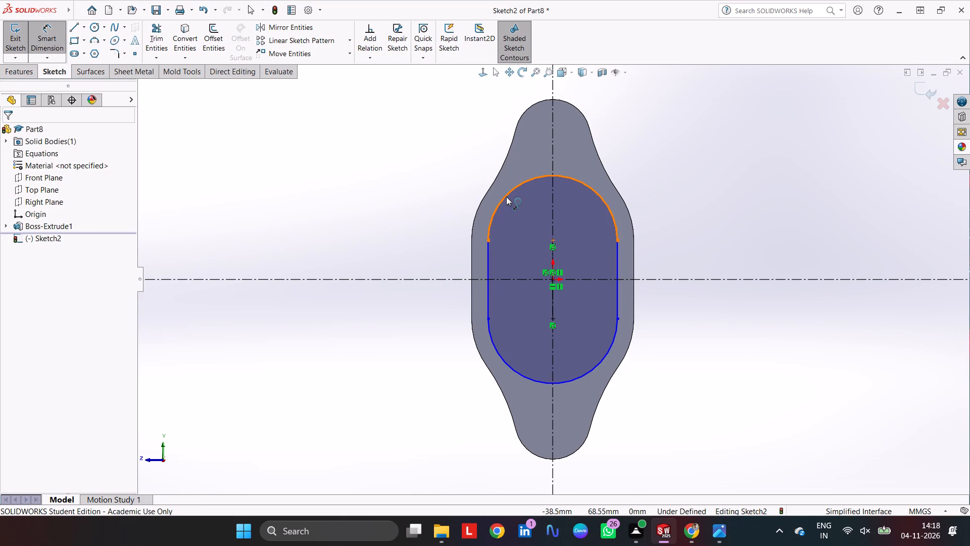
pyautogui.click(506, 197)
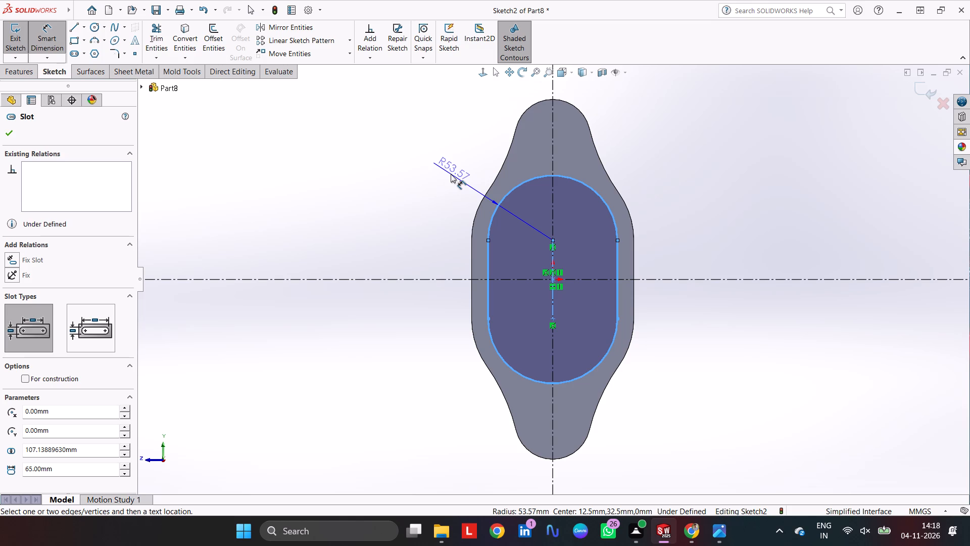
pyautogui.click(451, 174)
pyautogui.write('122')
pyautogui.press('Return')
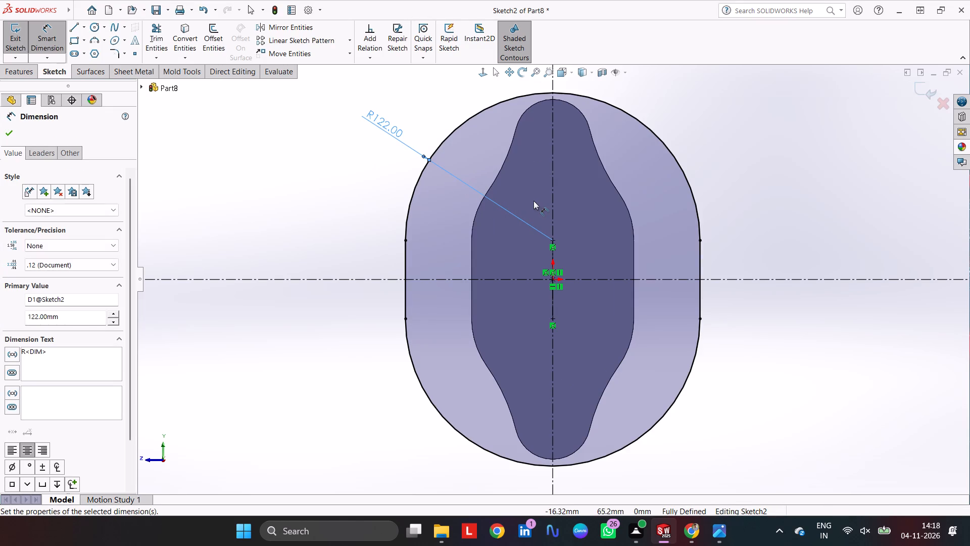
pyautogui.doubleClick(388, 123)
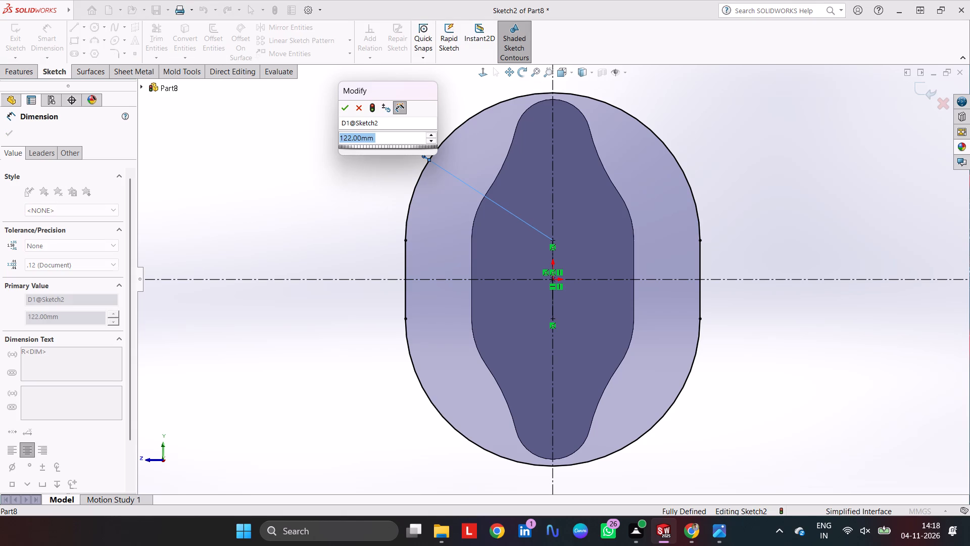
pyautogui.write('122/2')
pyautogui.press('Return')
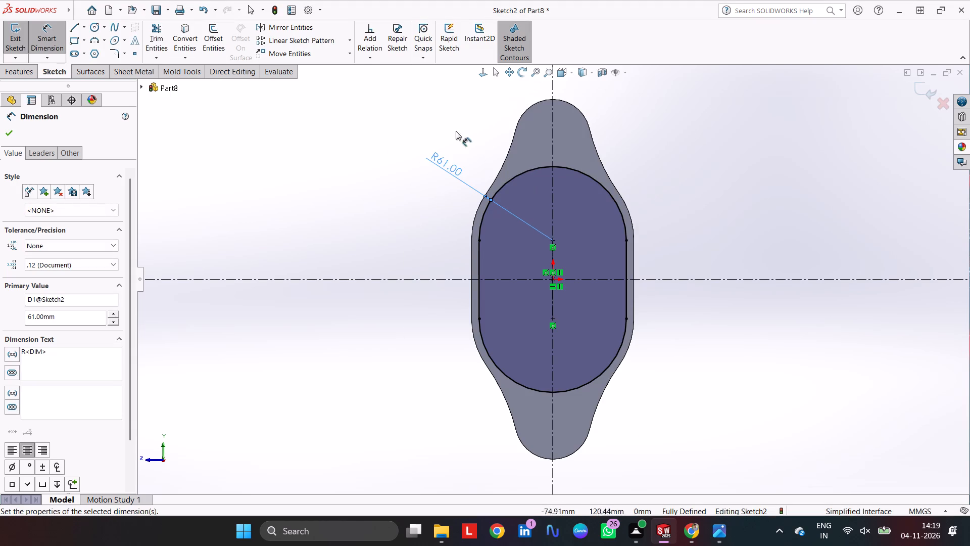
# Sketch circles centred on the plate's upper and lower end arcs, about 42 mm and 33 mm in diameter.
pyautogui.click(96, 29)
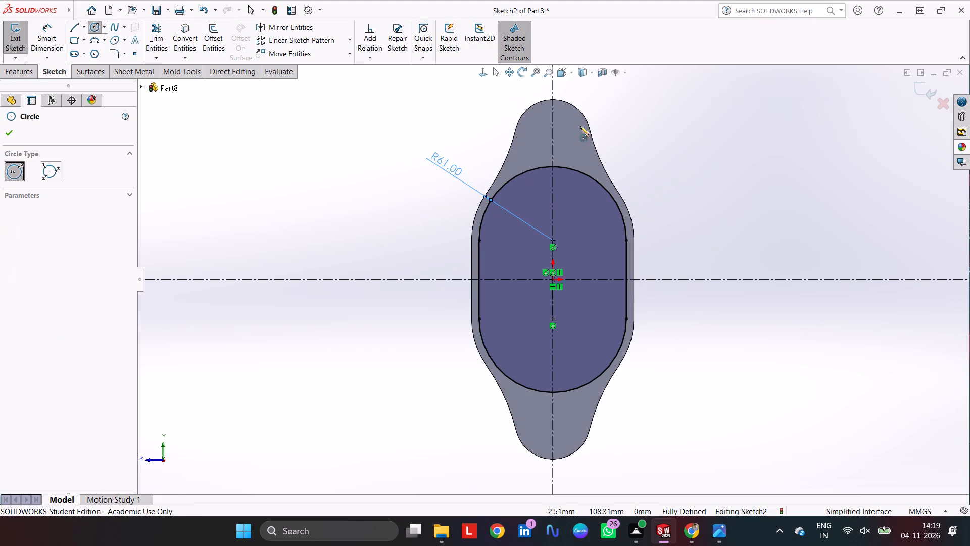
pyautogui.click(554, 136)
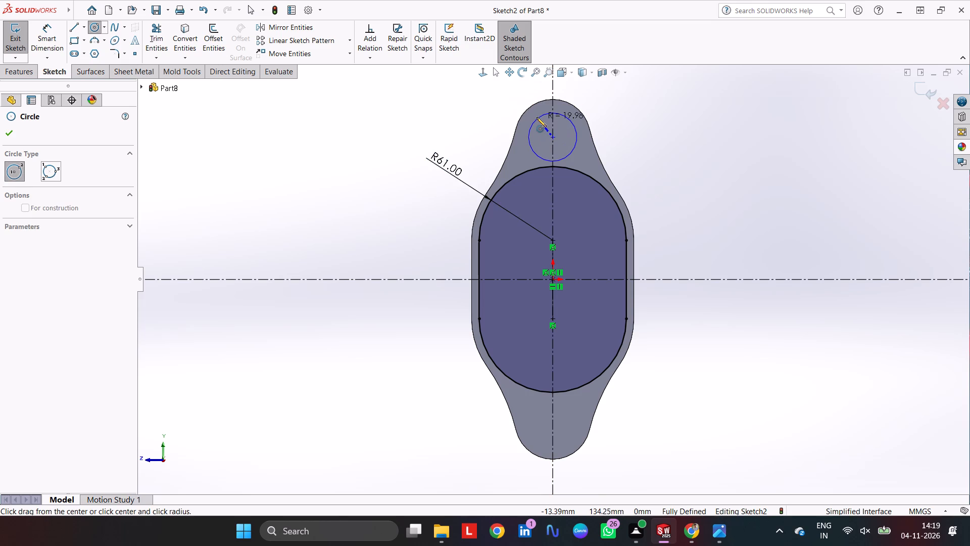
pyautogui.click(537, 117)
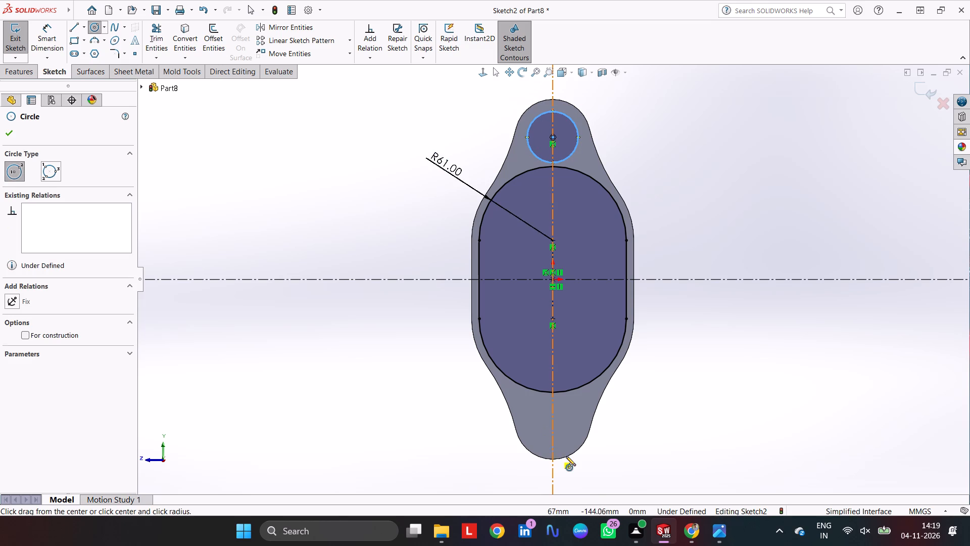
pyautogui.click(552, 421)
pyautogui.click(540, 406)
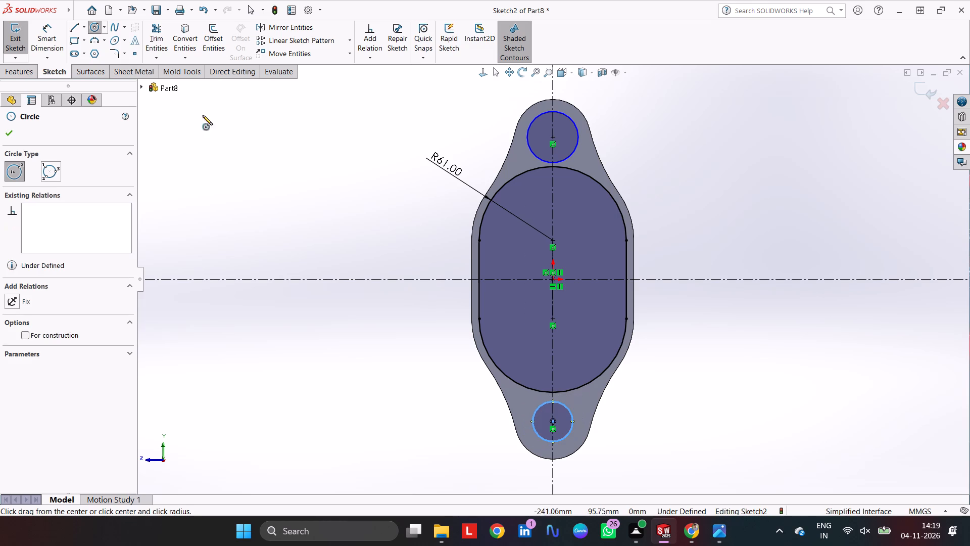
# Dimension the upper and lower end circles to 50 mm diameter each.
pyautogui.click(44, 26)
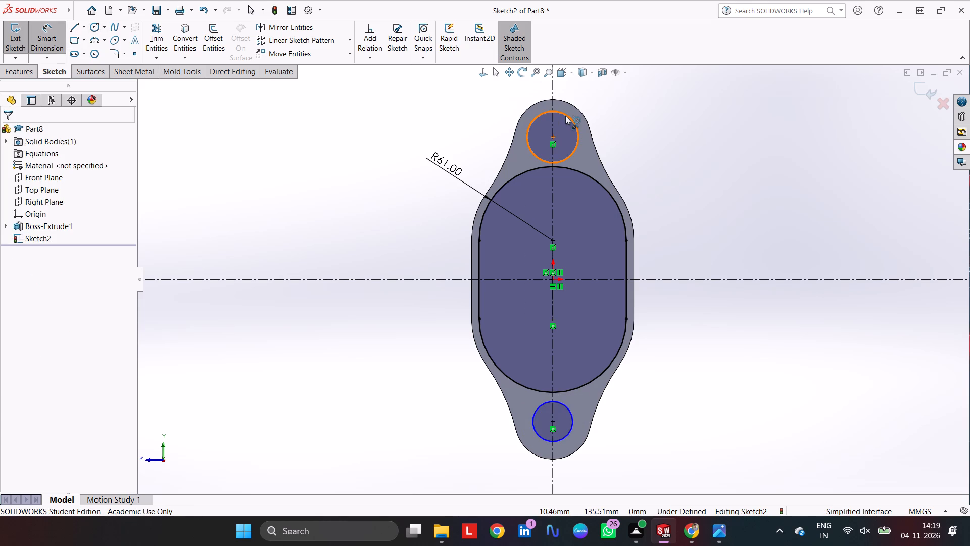
pyautogui.click(565, 116)
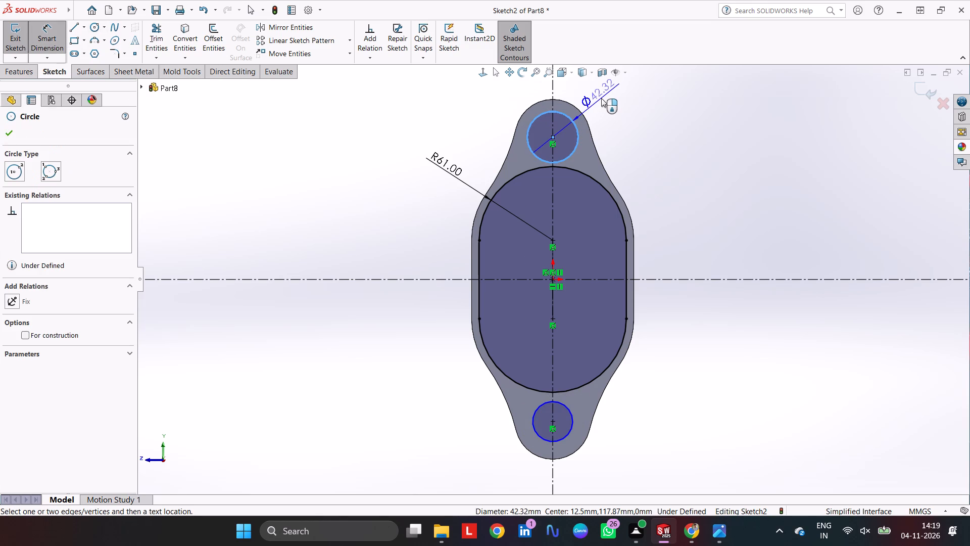
pyautogui.click(601, 98)
pyautogui.write('50')
pyautogui.press('Return')
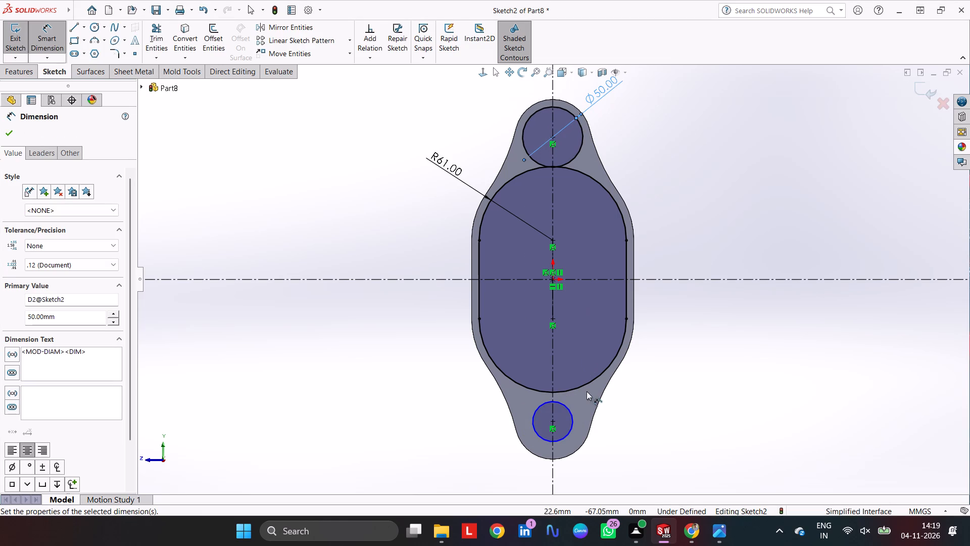
pyautogui.click(570, 430)
pyautogui.click(619, 427)
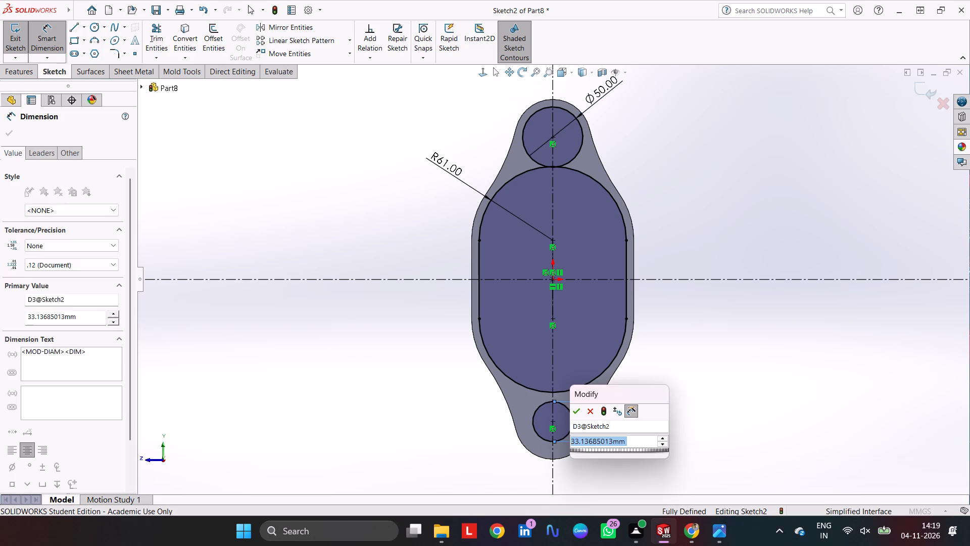
pyautogui.write('50')
pyautogui.press('Return')
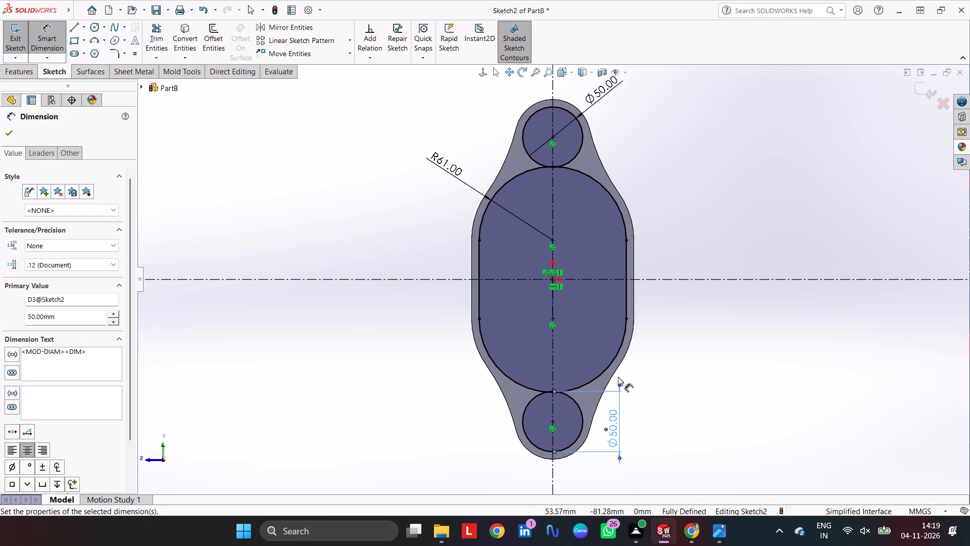
# Sketch four free circles outside the plate's corners, the upper-right about 42 mm and the lower-left about 60 mm in radius.
pyautogui.scroll(-7, 547, 397)
pyautogui.scroll(8, 558, 334)
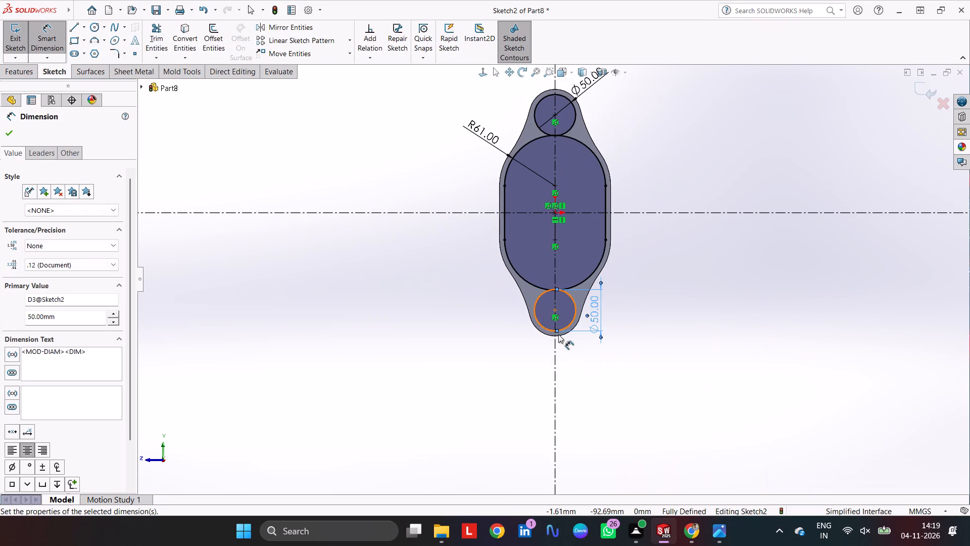
pyautogui.scroll(-3, 575, 162)
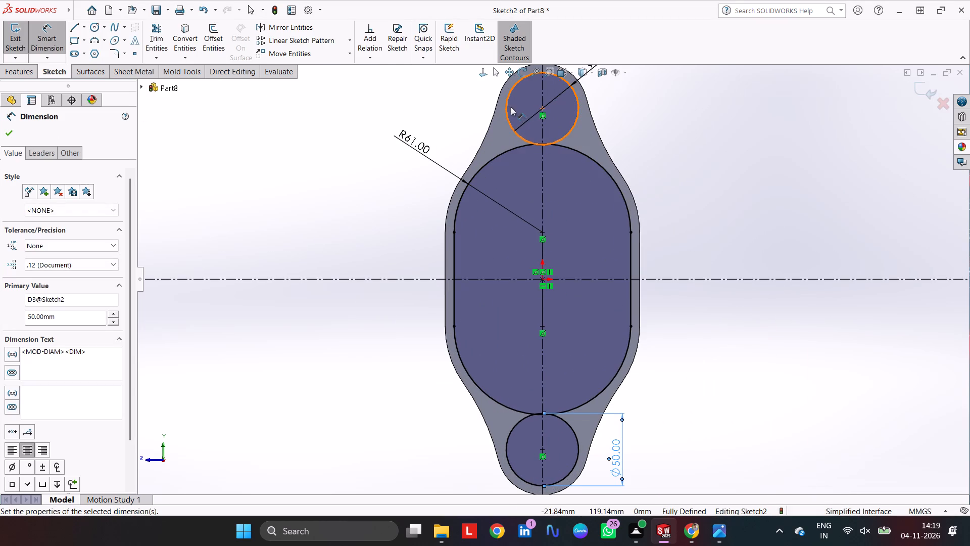
pyautogui.scroll(1, 511, 107)
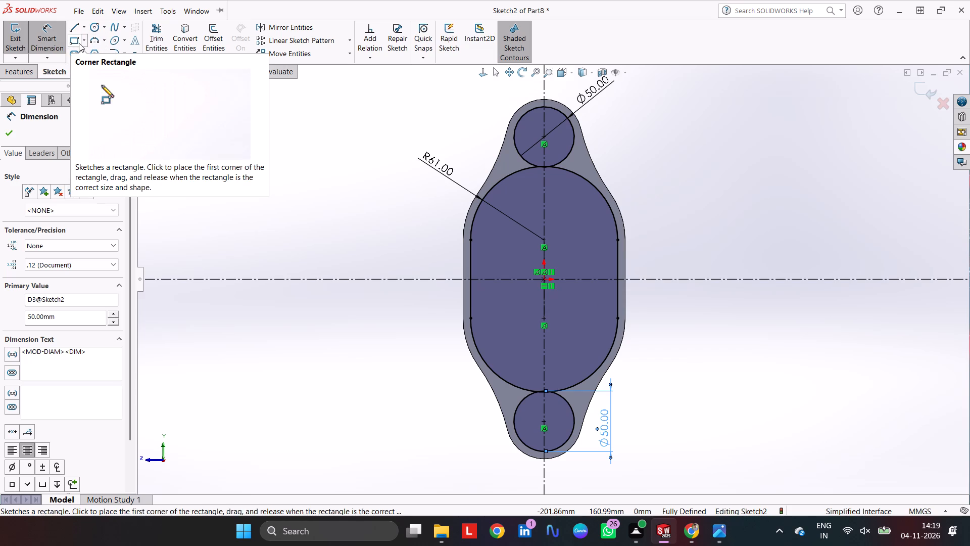
pyautogui.click(93, 28)
pyautogui.click(368, 117)
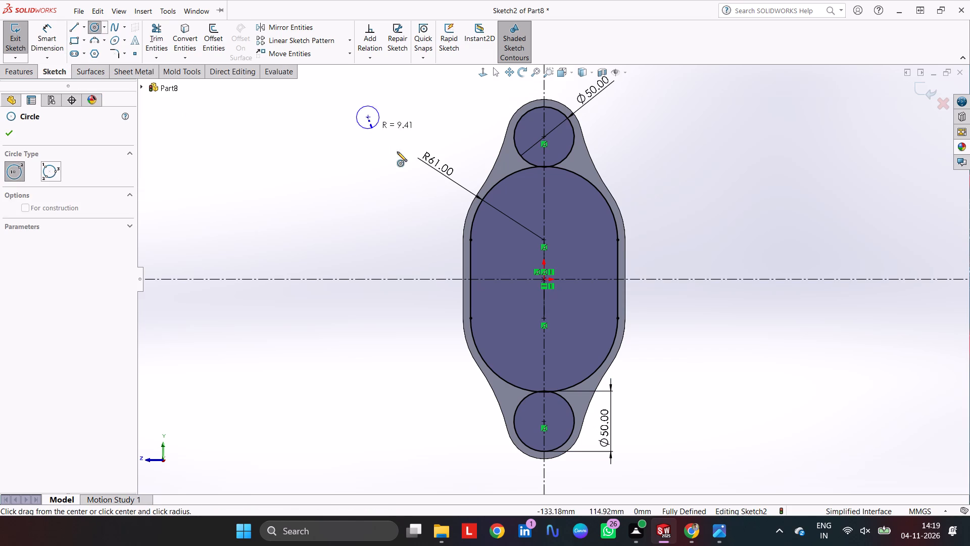
pyautogui.click(403, 179)
pyautogui.click(692, 115)
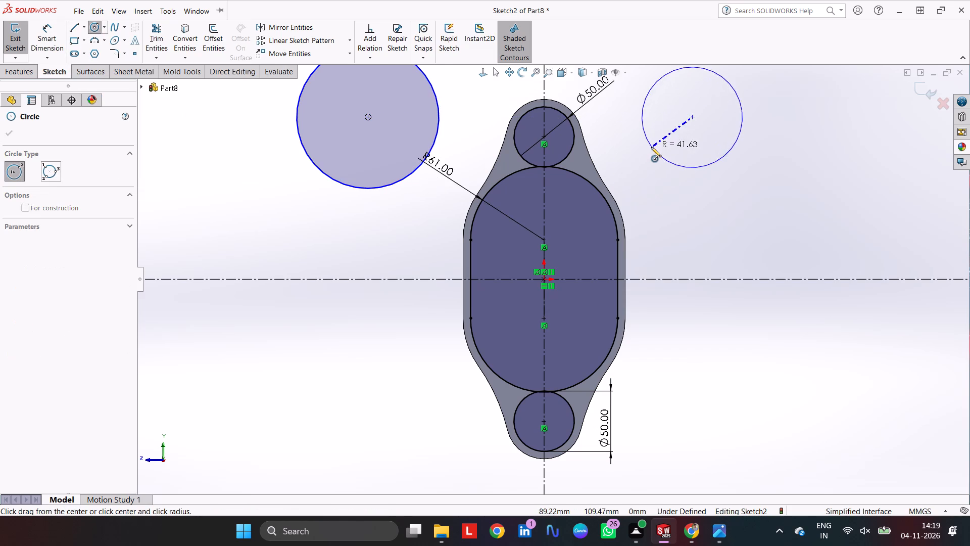
pyautogui.click(651, 147)
pyautogui.click(373, 437)
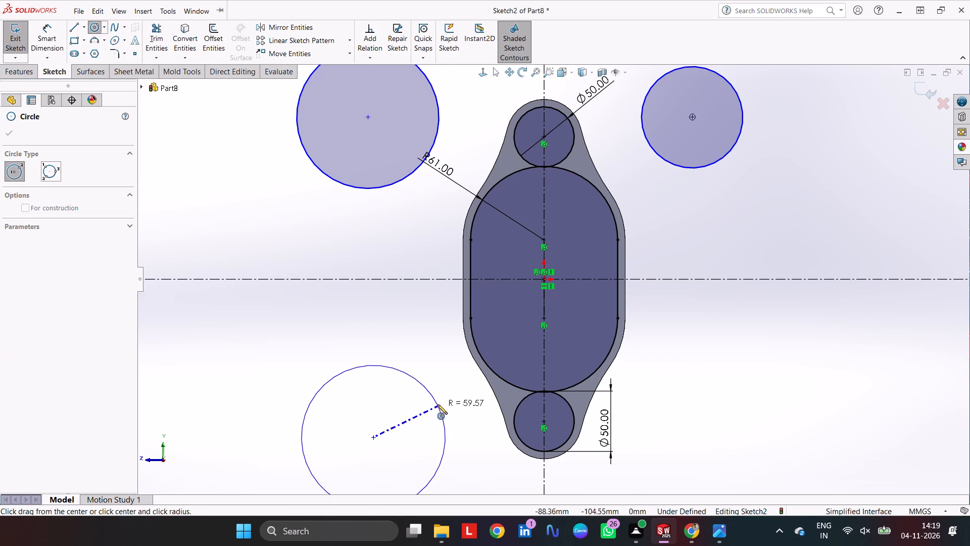
pyautogui.click(438, 404)
pyautogui.click(793, 430)
pyautogui.click(671, 383)
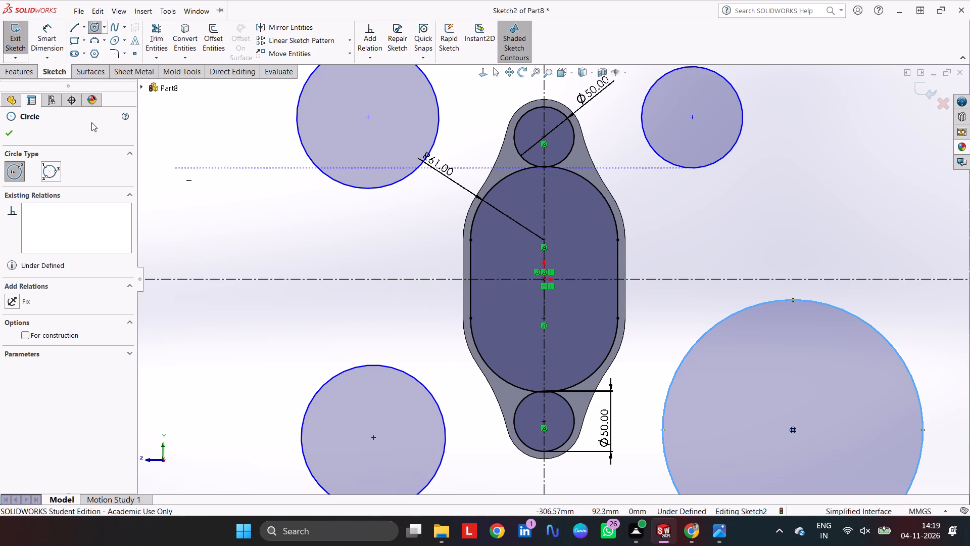
# Dimension the upper-left and upper-right outer circles to 312.5 mm diameter each.
pyautogui.click(39, 36)
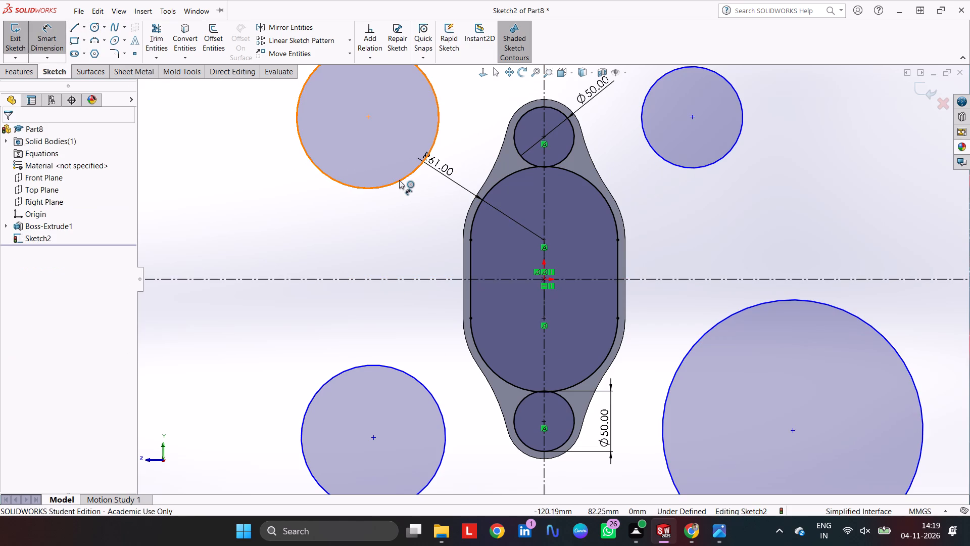
pyautogui.click(399, 180)
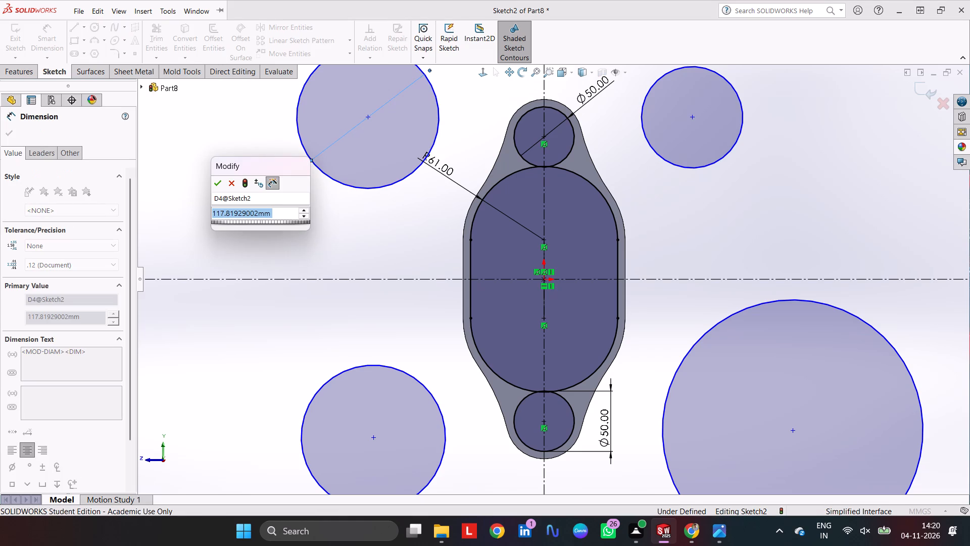
pyautogui.write('156.')
pyautogui.write('25')
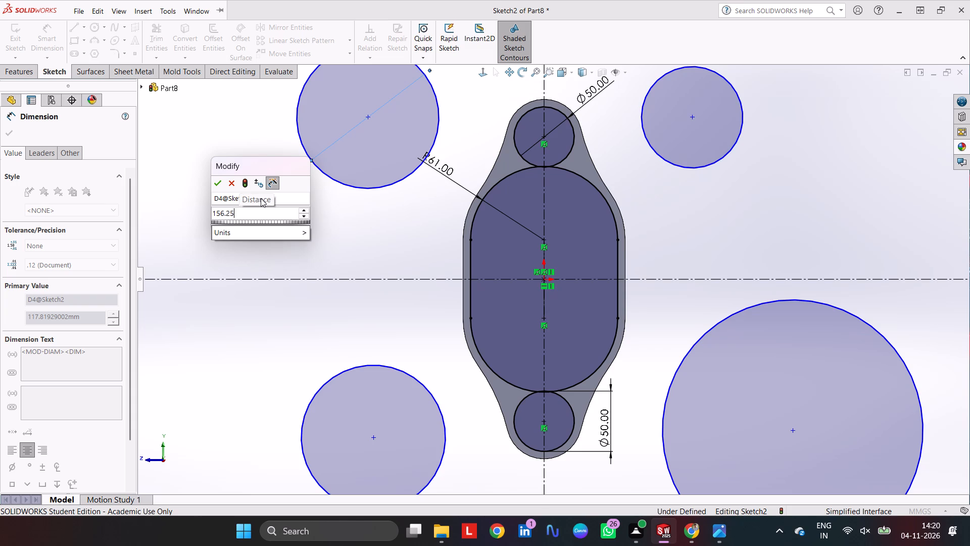
pyautogui.write('*2')
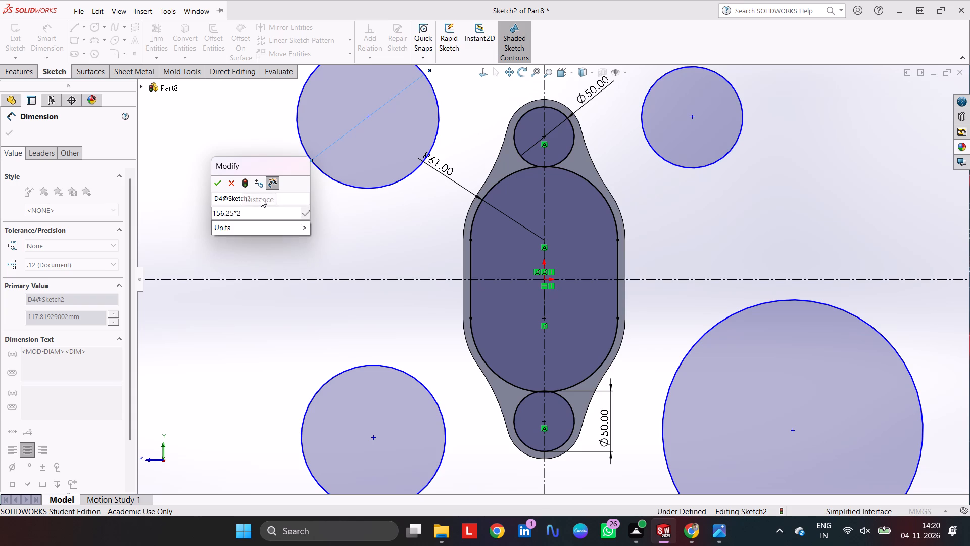
pyautogui.press('Return')
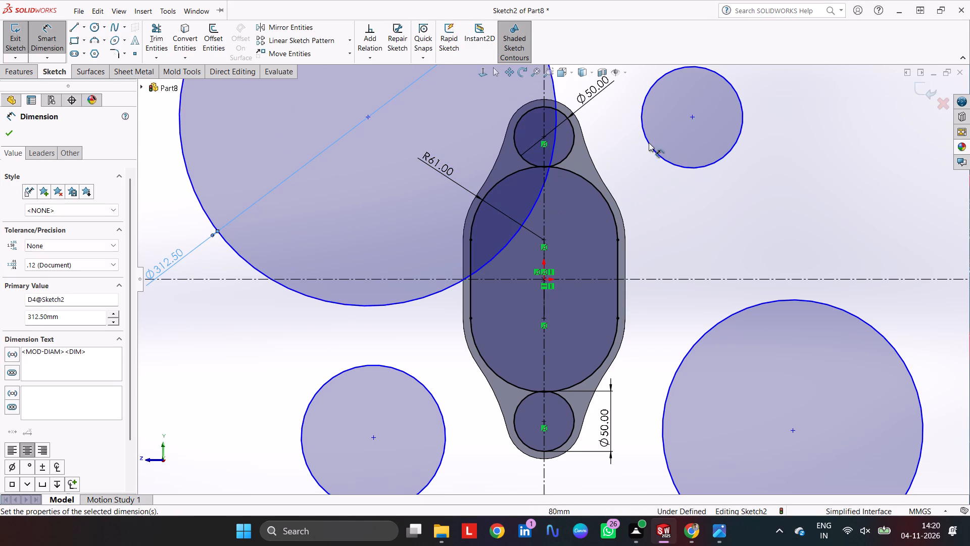
pyautogui.click(666, 162)
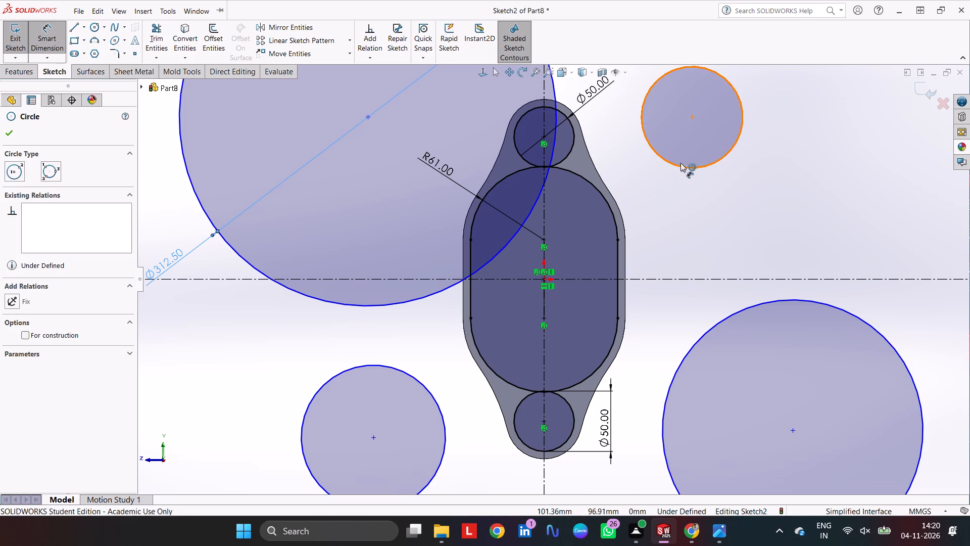
pyautogui.click(807, 144)
pyautogui.write('15')
pyautogui.press('6')
pyautogui.write('.25')
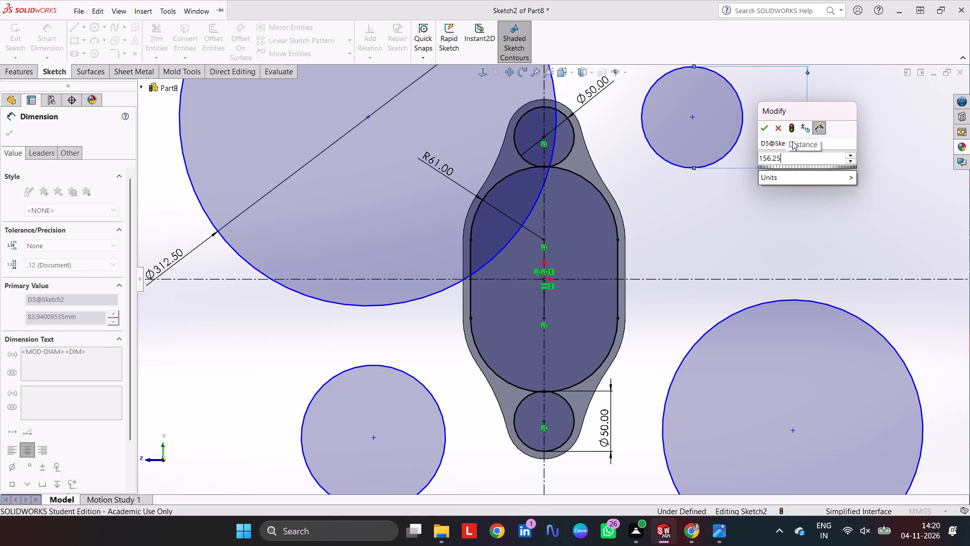
pyautogui.hotkey('shift', '*')
pyautogui.press('2')
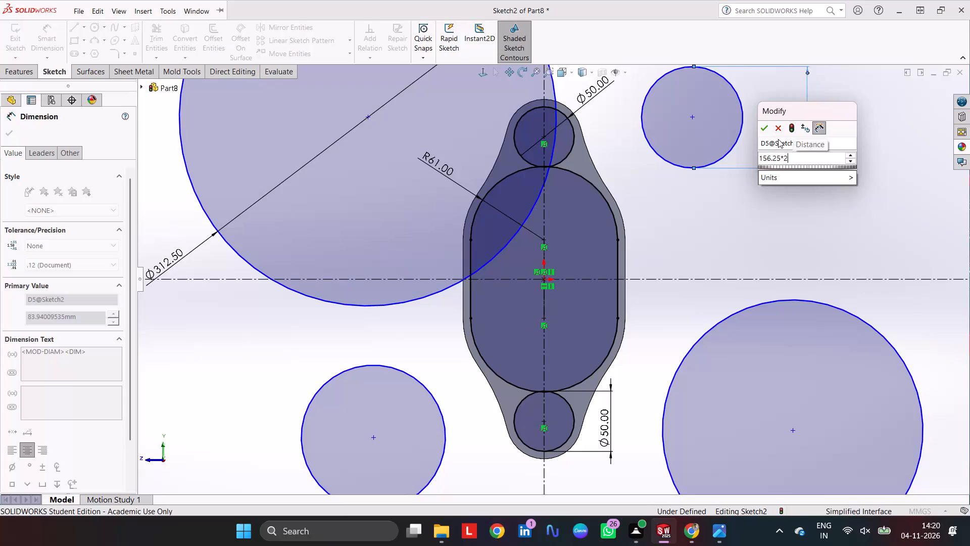
pyautogui.press('Return')
# Dimension the lower-right and lower-left outer circles to 312.5 mm diameter each.
pyautogui.scroll(3, 721, 195)
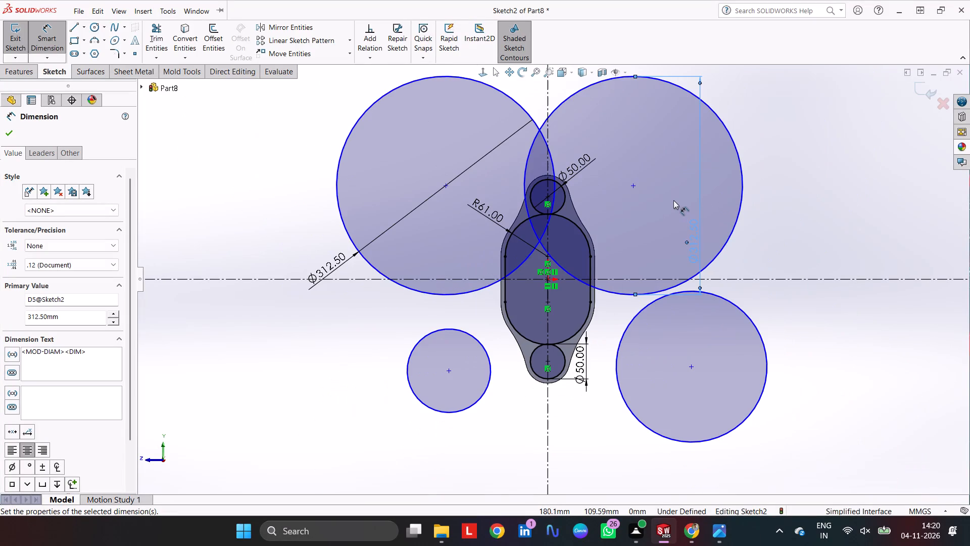
pyautogui.click(759, 337)
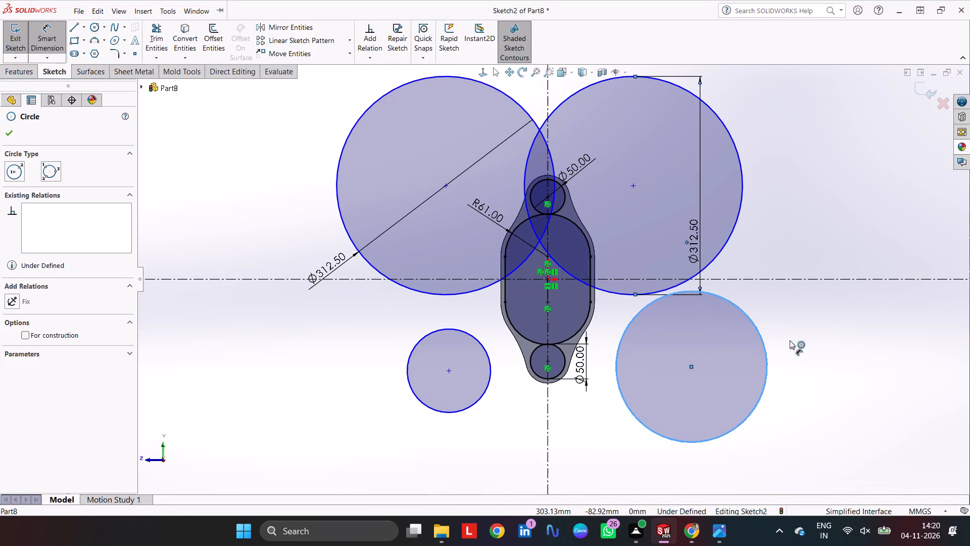
pyautogui.click(814, 330)
pyautogui.press('3')
pyautogui.write('12.')
pyautogui.press('5')
pyautogui.press('Return')
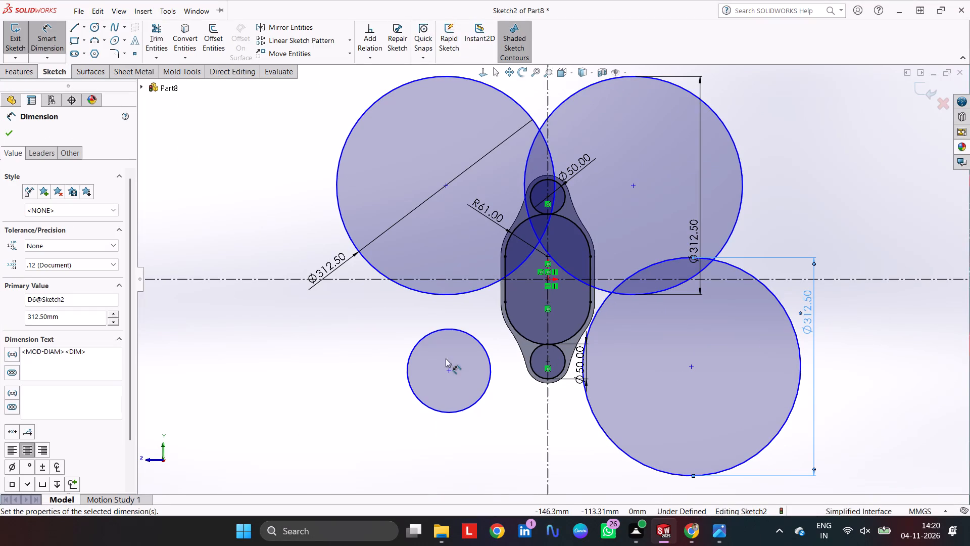
pyautogui.click(434, 330)
pyautogui.click(359, 326)
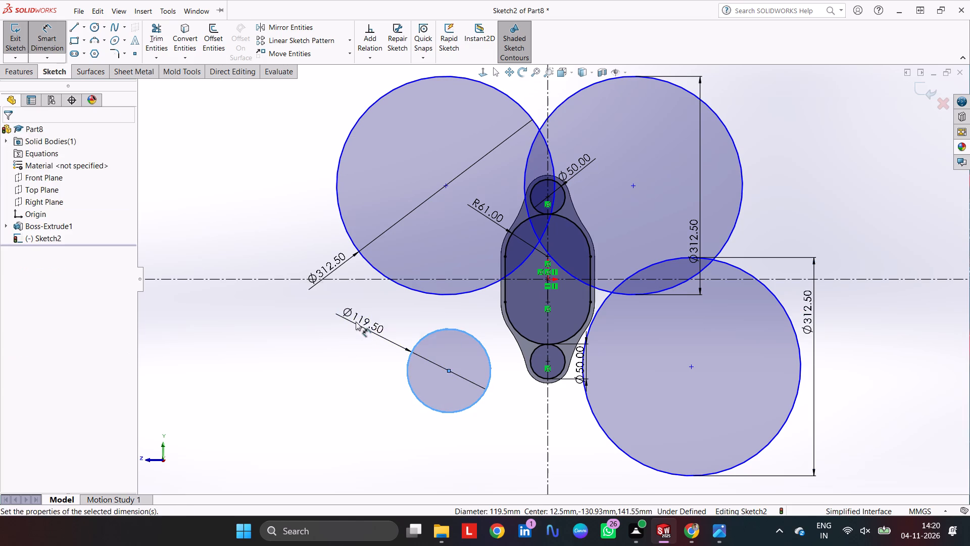
pyautogui.write('312')
pyautogui.write('.5')
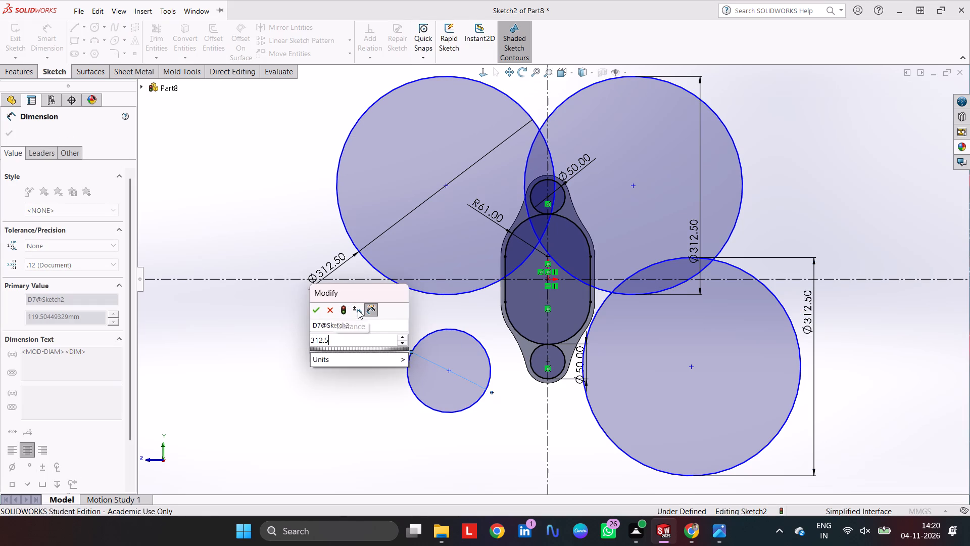
pyautogui.press('Return')
pyautogui.press('Escape')
pyautogui.press('Escape')
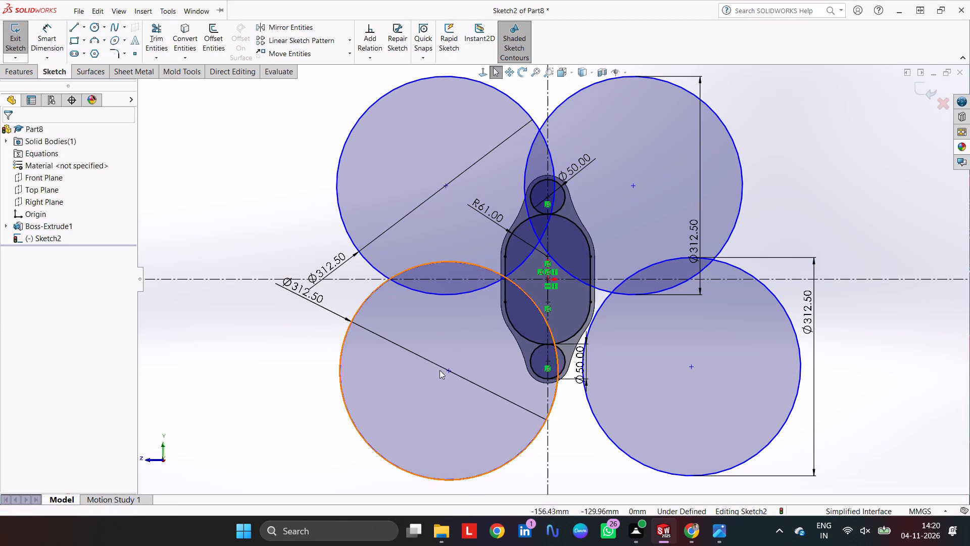
# Move the four outer circles clear of the plate, centred at about (-202, -182), (-209, 195), (198, 183) and (237, -164) mm.
pyautogui.moveTo(448, 370); pyautogui.dragTo(407, 406)
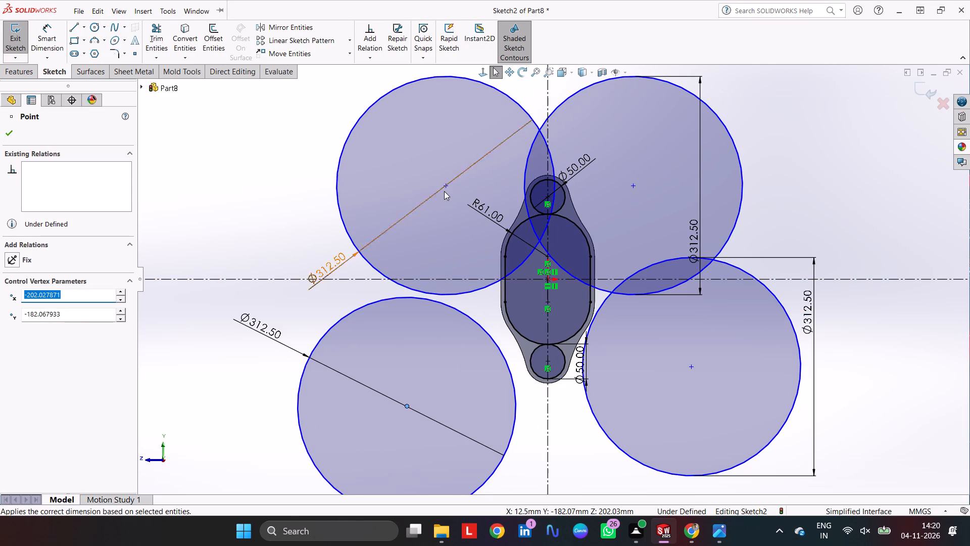
pyautogui.moveTo(446, 186); pyautogui.dragTo(402, 143)
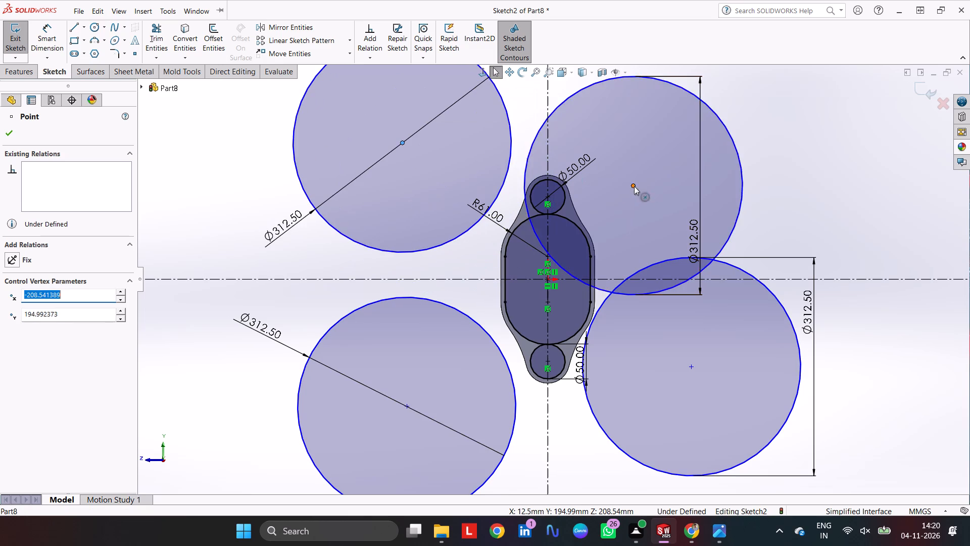
pyautogui.moveTo(634, 184); pyautogui.dragTo(686, 152)
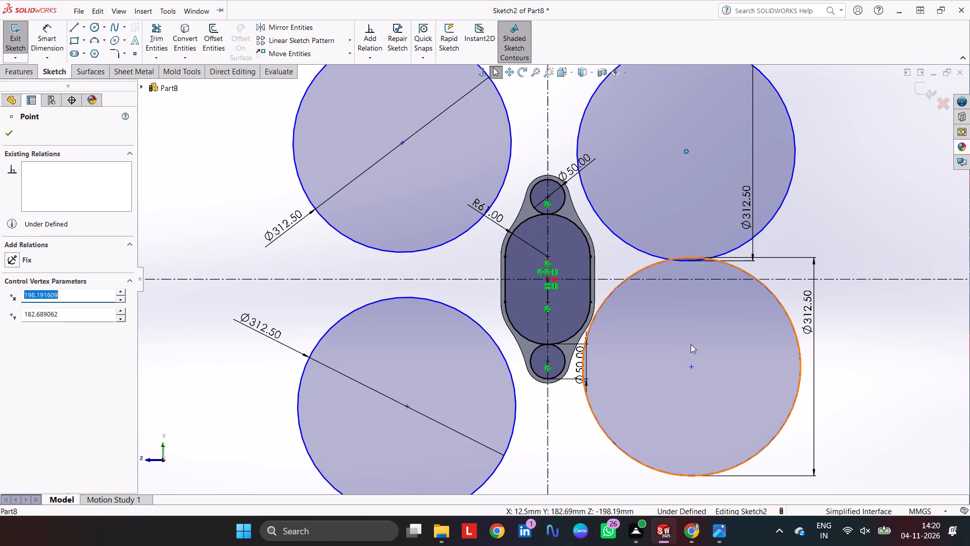
pyautogui.moveTo(692, 370); pyautogui.dragTo(715, 392)
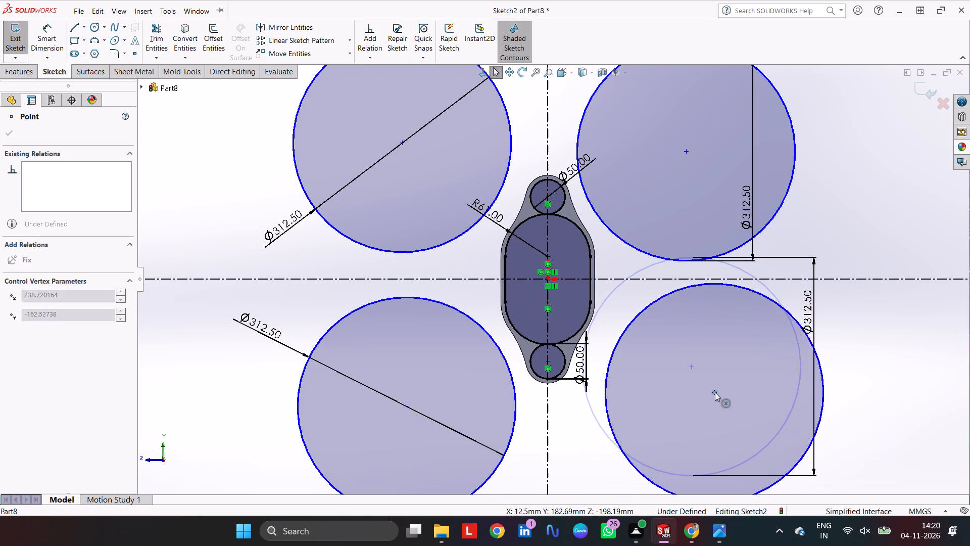
pyautogui.moveTo(715, 392); pyautogui.dragTo(713, 394)
pyautogui.press('Escape')
pyautogui.press('Escape')
# Make the lower-right 312.5 mm circle tangent to the lower 50 mm end circle and the slot's lower arc.
pyautogui.scroll(-4, 587, 348)
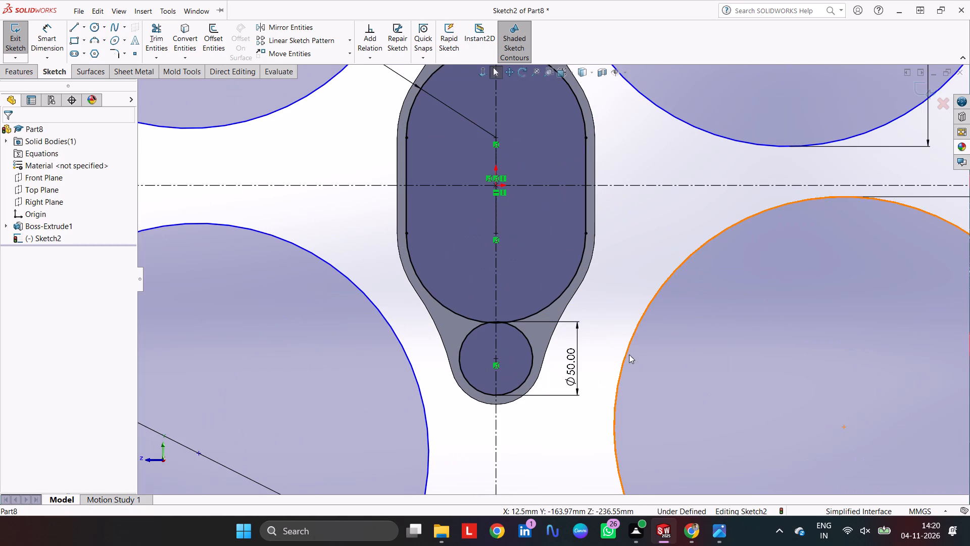
pyautogui.click(624, 354)
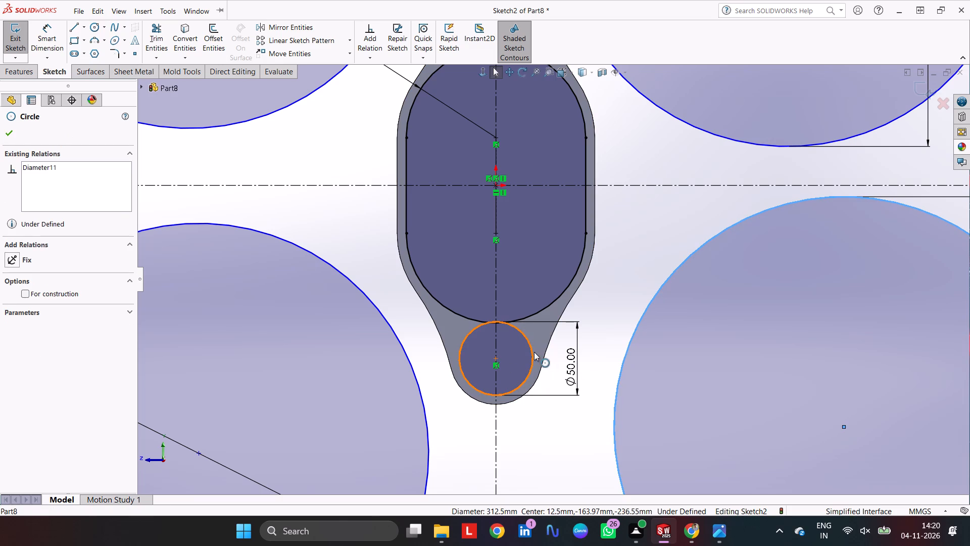
pyautogui.keyDown('ctrl'); pyautogui.click(534, 352); pyautogui.keyUp('ctrl')
pyautogui.click(42, 327)
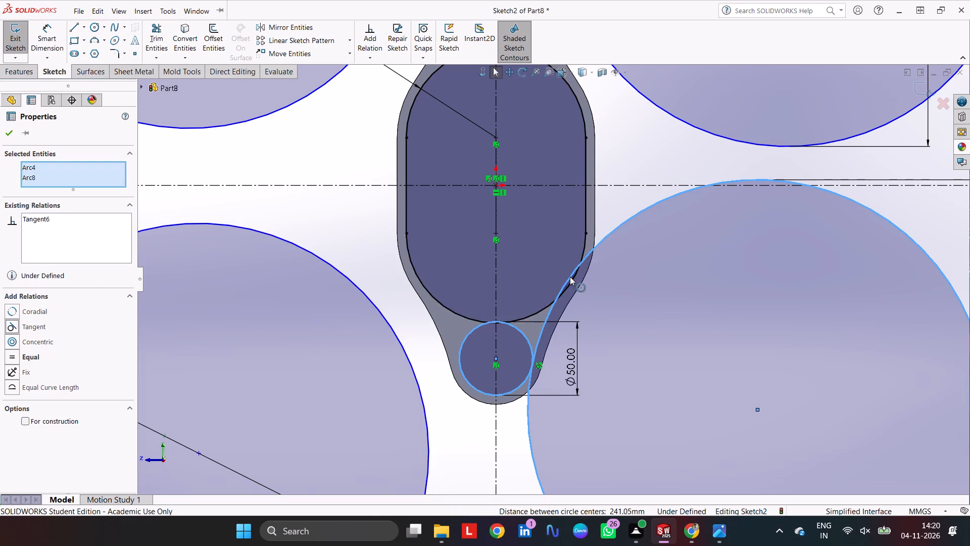
pyautogui.click(570, 285)
pyautogui.keyDown('ctrl'); pyautogui.click(568, 277); pyautogui.keyUp('ctrl')
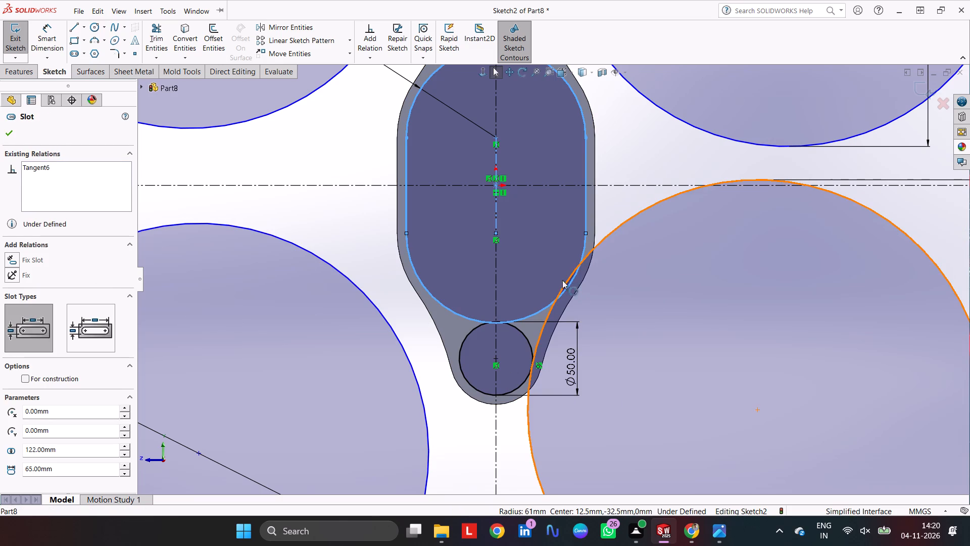
pyautogui.click(33, 325)
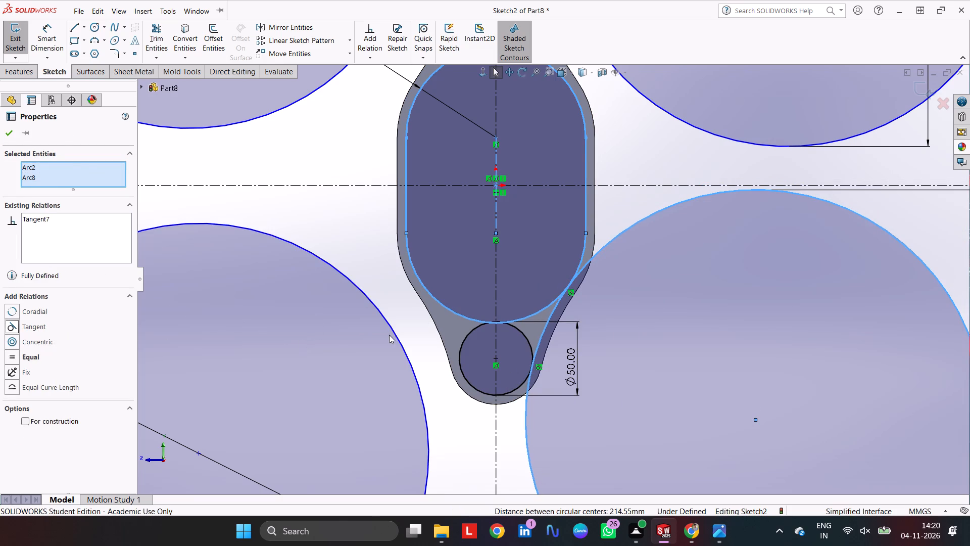
# Make the lower-left 312.5 mm circle tangent to the lower 50 mm end circle and the slot's lower arc.
pyautogui.click(350, 231)
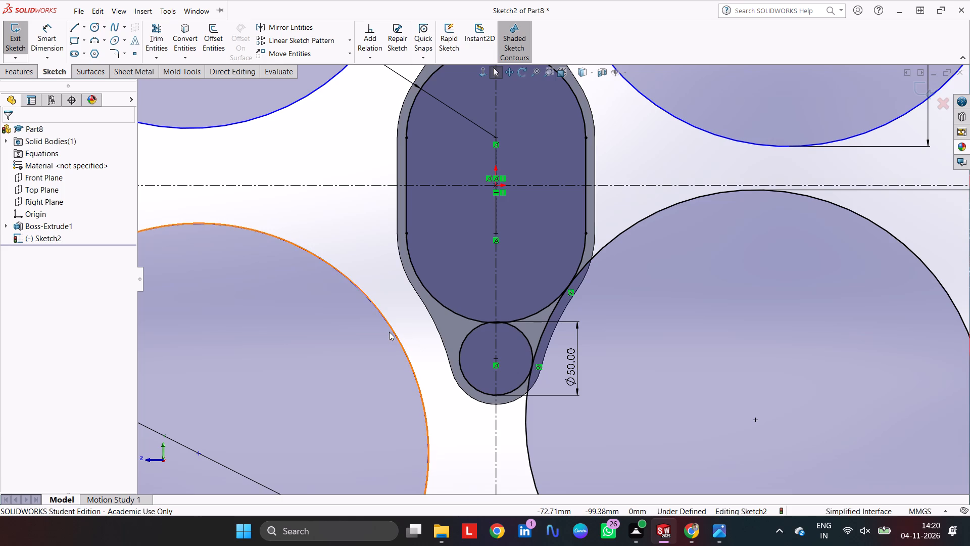
pyautogui.click(398, 338)
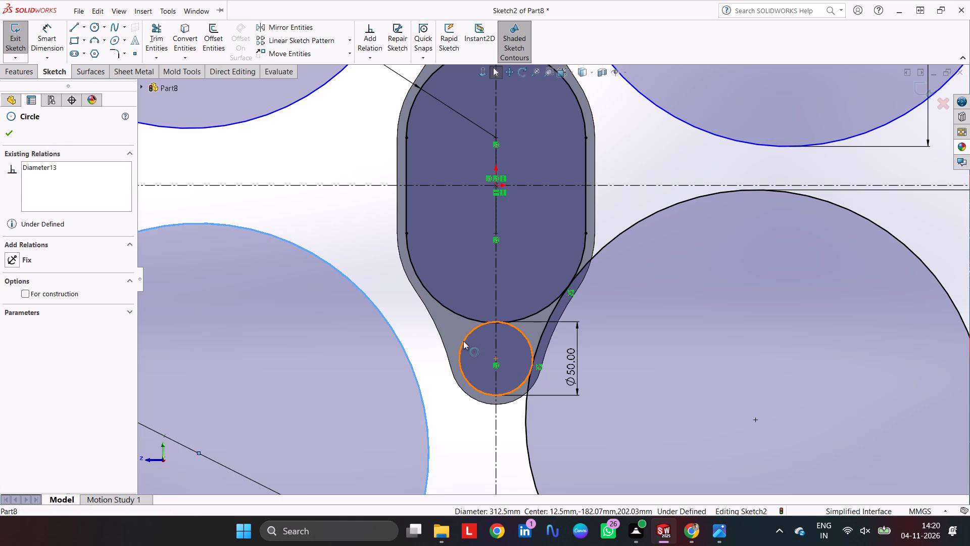
pyautogui.keyDown('ctrl'); pyautogui.click(463, 341); pyautogui.keyUp('ctrl')
pyautogui.click(42, 330)
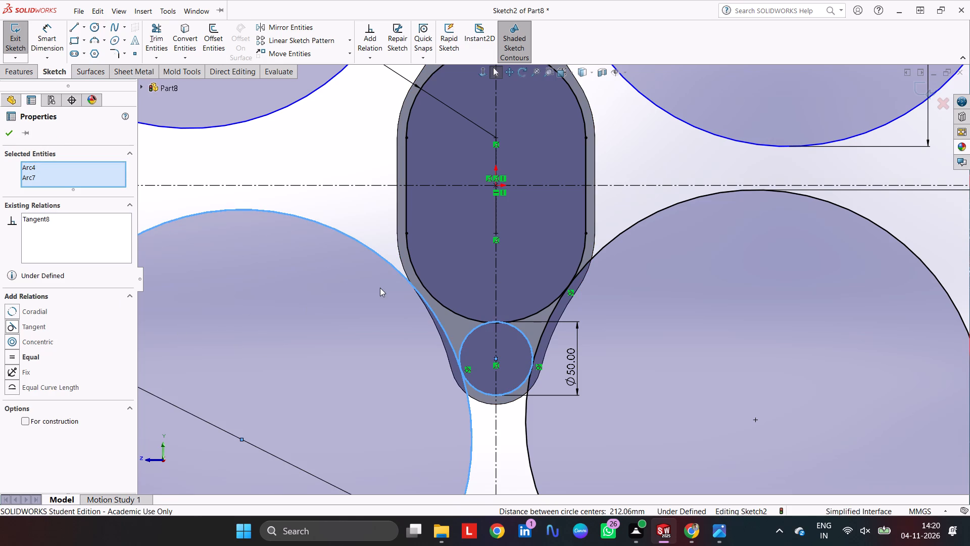
pyautogui.click(429, 296)
pyautogui.keyDown('ctrl'); pyautogui.click(425, 301); pyautogui.keyUp('ctrl')
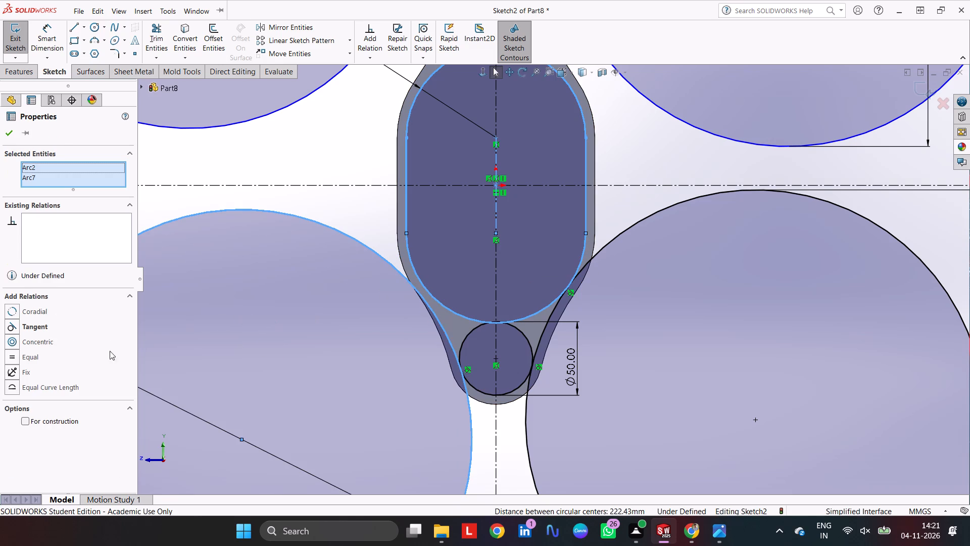
pyautogui.click(43, 330)
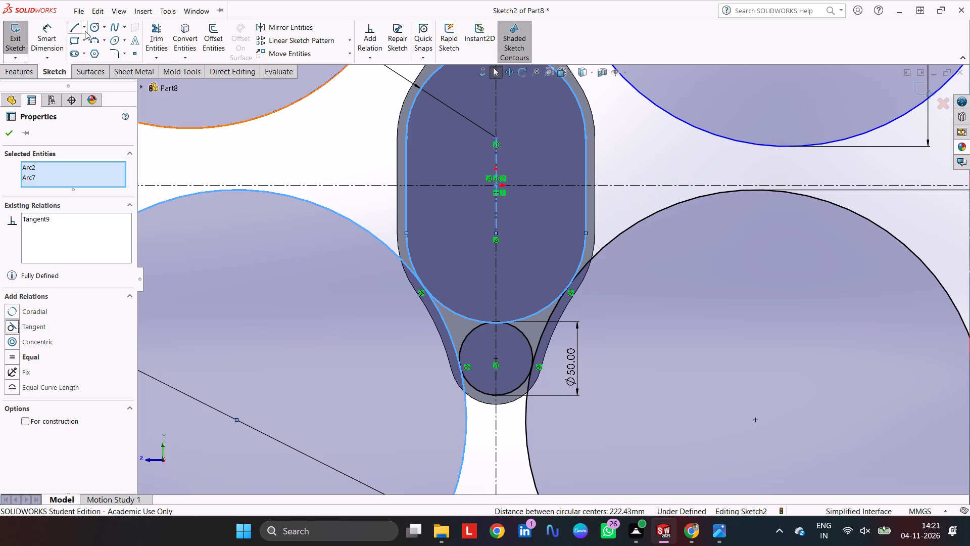
# Trim outer portions of the lower-left and lower-right 312.5 mm circles, keeping the side blend arcs between slot and lower end circle.
pyautogui.click(159, 28)
pyautogui.moveTo(182, 257); pyautogui.dragTo(152, 201)
pyautogui.moveTo(872, 261); pyautogui.dragTo(922, 227)
pyautogui.scroll(4, 846, 271)
pyautogui.scroll(-2, 613, 140)
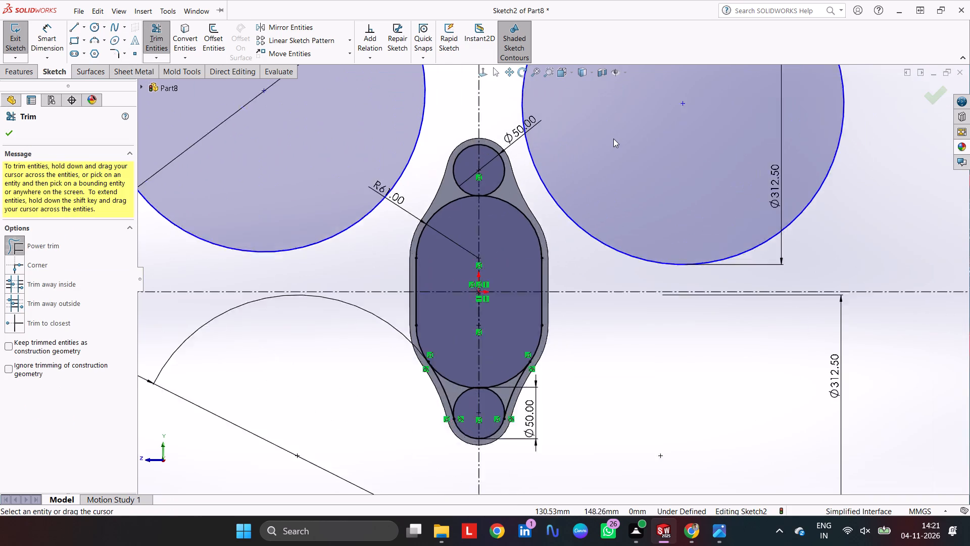
pyautogui.scroll(-2, 613, 139)
pyautogui.scroll(3, 599, 138)
pyautogui.scroll(-2, 541, 128)
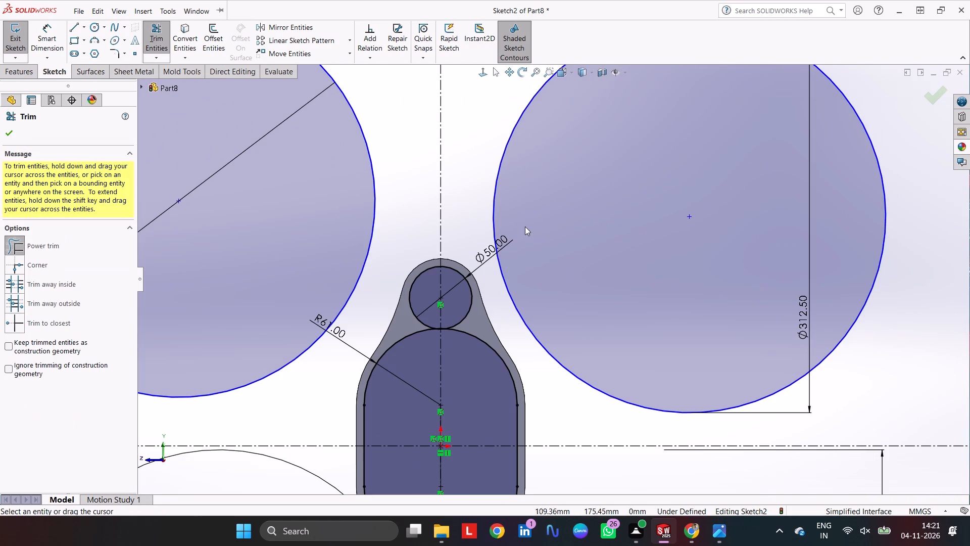
pyautogui.press('Escape')
pyautogui.press('Escape')
pyautogui.press('Escape')
pyautogui.press('Escape')
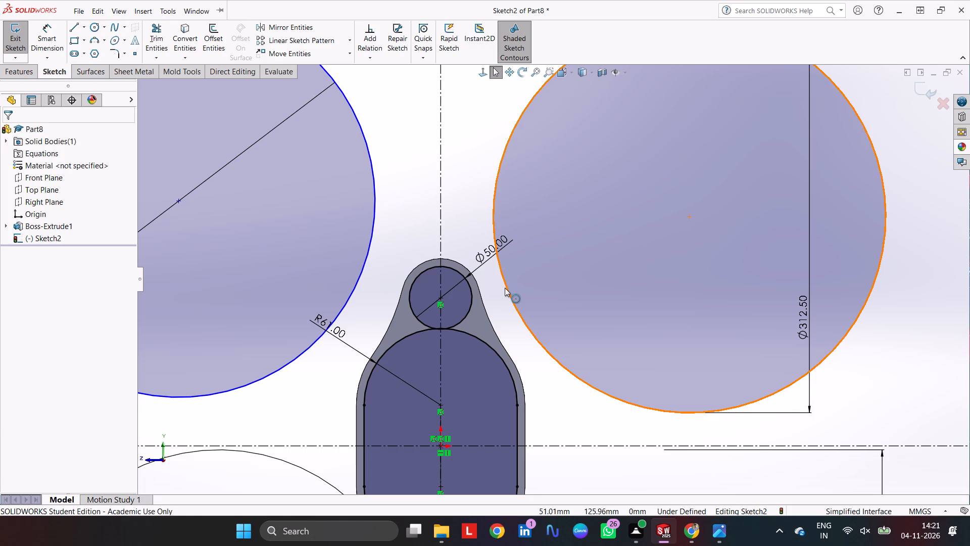
# Make the upper-right 312.5 mm circle tangent to the slot's upper arc and the upper 50 mm end circle.
pyautogui.click(505, 288)
pyautogui.keyDown('ctrl'); pyautogui.click(480, 339); pyautogui.keyUp('ctrl')
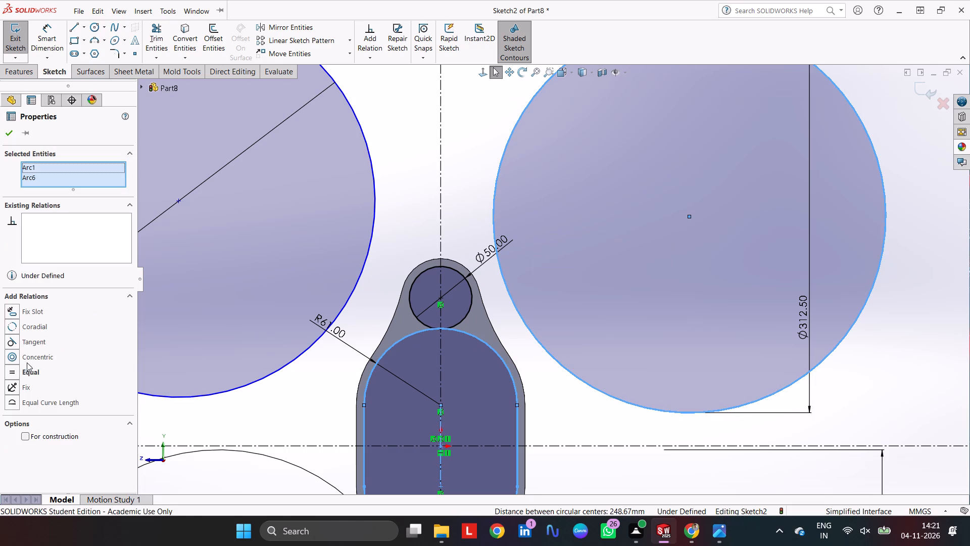
pyautogui.click(31, 342)
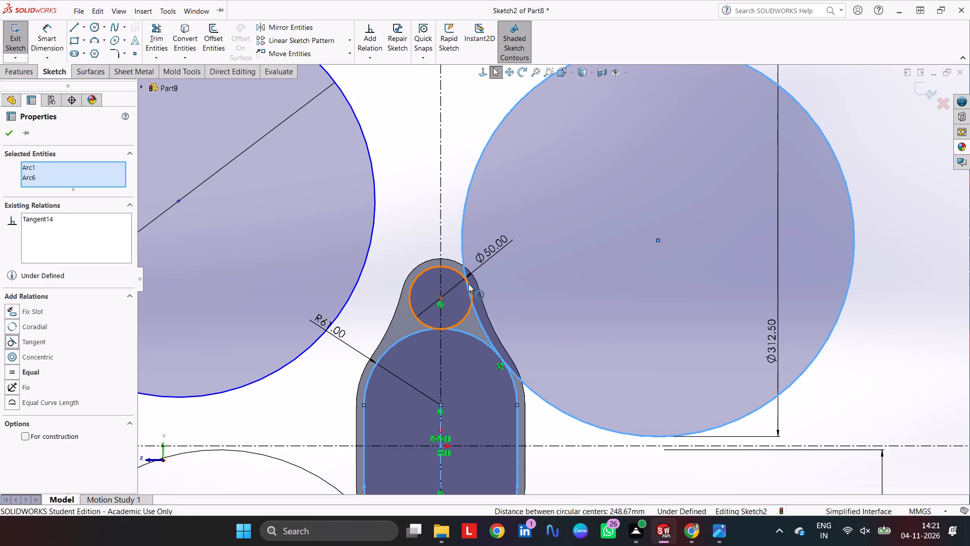
pyautogui.click(468, 284)
pyautogui.keyDown('ctrl'); pyautogui.click(463, 242); pyautogui.keyUp('ctrl')
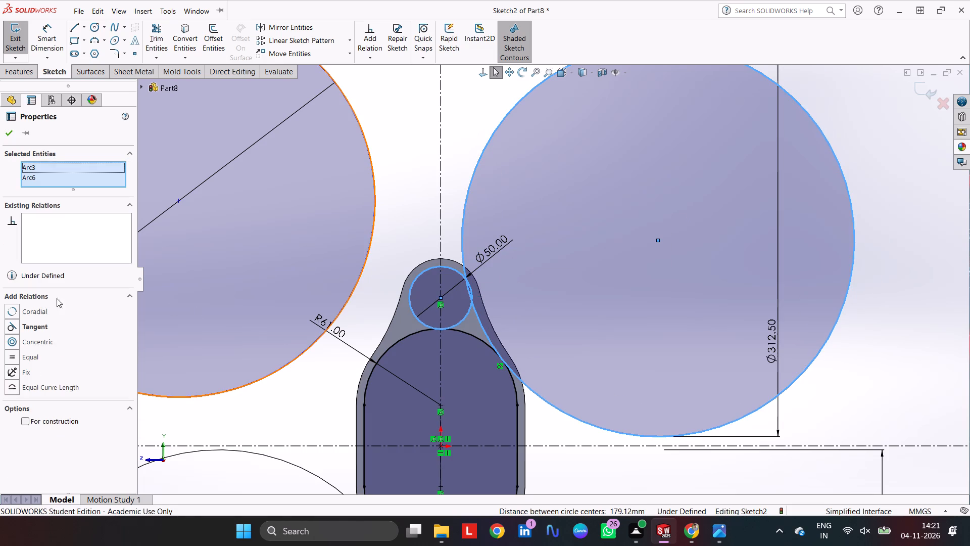
pyautogui.click(42, 323)
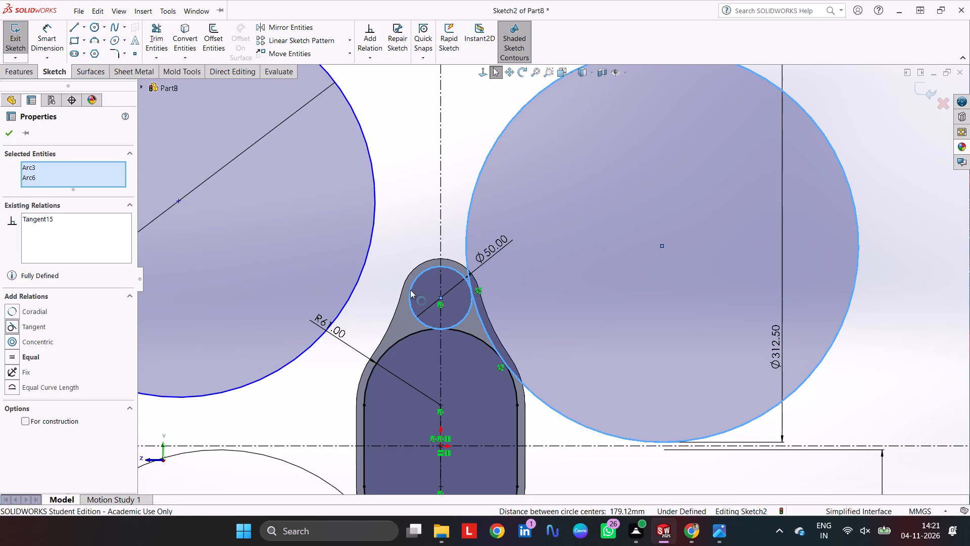
# Make the upper-left 312.5 mm circle tangent to the upper 50 mm end circle and the slot's upper arc.
pyautogui.click(409, 289)
pyautogui.keyDown('ctrl'); pyautogui.click(369, 254); pyautogui.keyUp('ctrl')
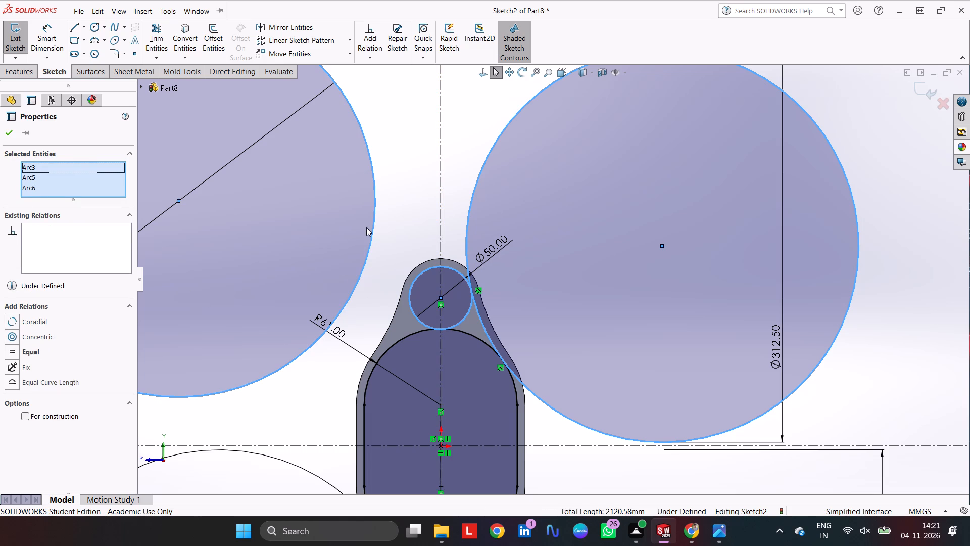
pyautogui.click(395, 215)
pyautogui.click(367, 256)
pyautogui.keyDown('ctrl'); pyautogui.click(414, 279); pyautogui.keyUp('ctrl')
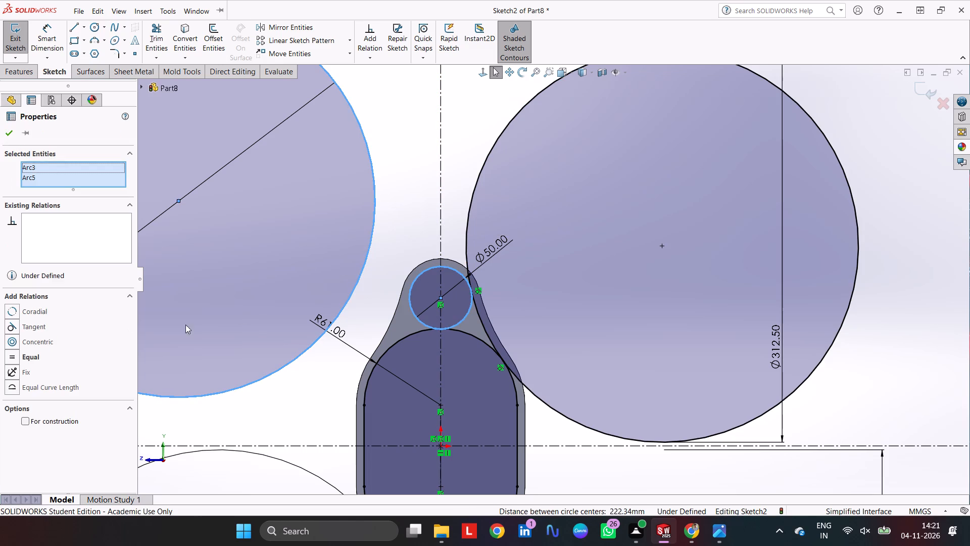
pyautogui.click(35, 322)
pyautogui.click(389, 346)
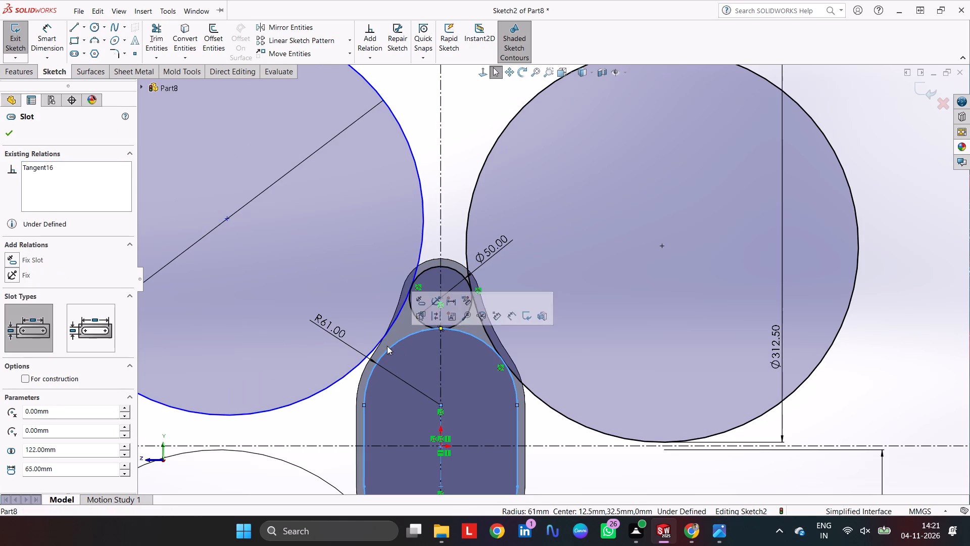
pyautogui.keyDown('ctrl'); pyautogui.click(384, 340); pyautogui.keyUp('ctrl')
pyautogui.click(27, 325)
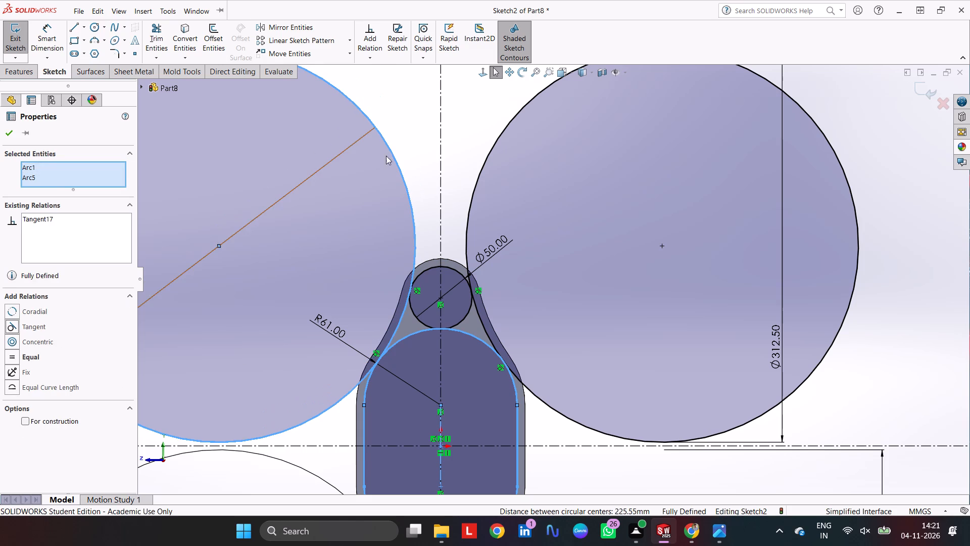
# Trim the outer portions of the upper-left and upper-right 312.5 mm circles, keeping the side blend arcs.
pyautogui.click(150, 33)
pyautogui.moveTo(364, 161); pyautogui.dragTo(389, 127)
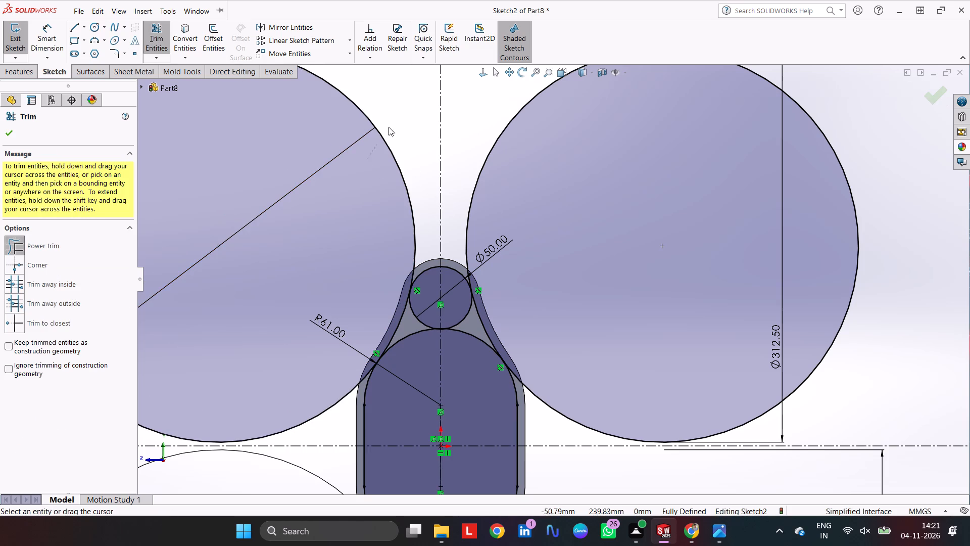
pyautogui.moveTo(389, 127); pyautogui.dragTo(396, 114)
pyautogui.moveTo(508, 169); pyautogui.dragTo(493, 119)
# Trim the inner portions of the slot's upper arc and the upper 50 mm circle, including the small leftover segments at the centerline.
pyautogui.moveTo(459, 344); pyautogui.dragTo(458, 344)
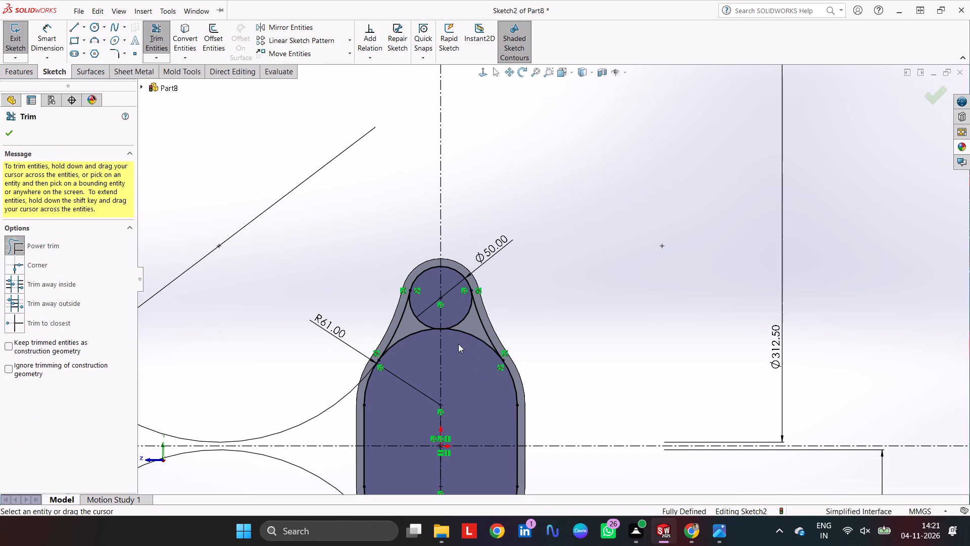
pyautogui.moveTo(458, 344); pyautogui.dragTo(450, 313)
pyautogui.click(517, 260)
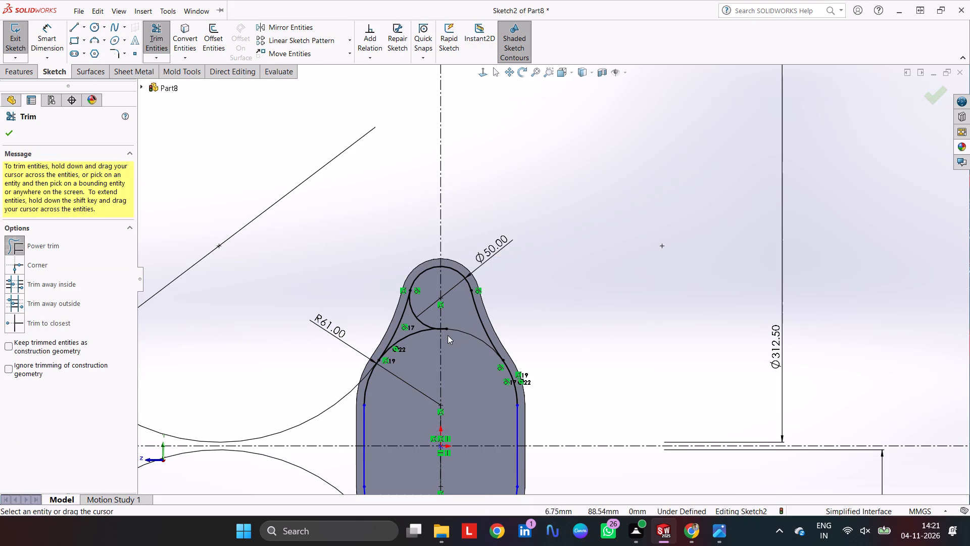
pyautogui.scroll(-4, 435, 332)
pyautogui.moveTo(445, 329); pyautogui.dragTo(455, 288)
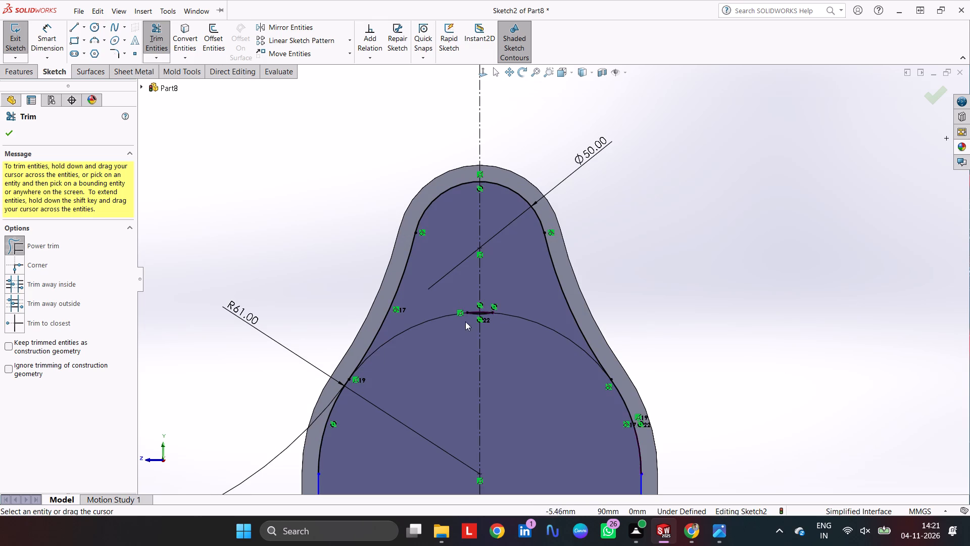
pyautogui.moveTo(470, 321); pyautogui.dragTo(474, 297)
pyautogui.scroll(-6, 481, 318)
pyautogui.moveTo(529, 306); pyautogui.dragTo(532, 280)
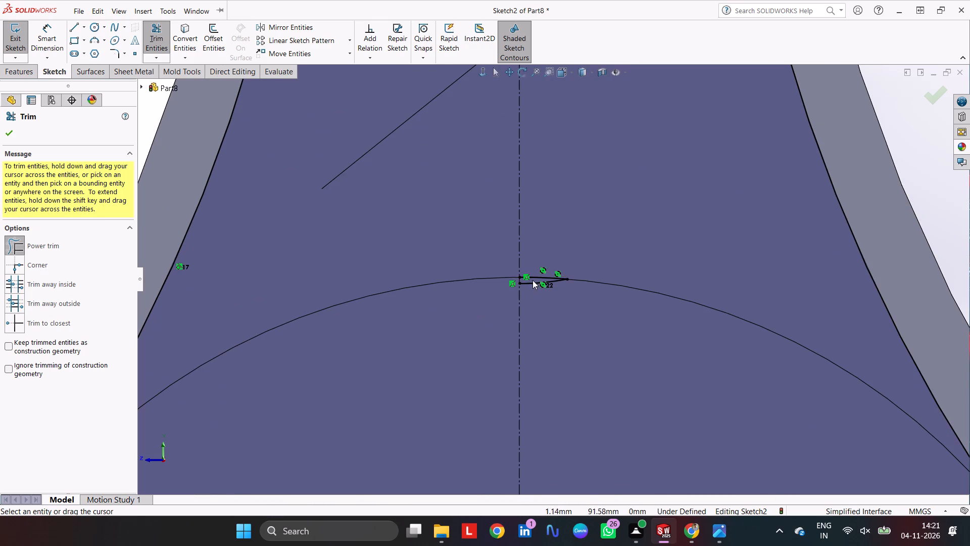
pyautogui.moveTo(532, 280); pyautogui.dragTo(535, 250)
pyautogui.scroll(12, 519, 319)
# Trim the inner portions of the slot's lower arc and the lower 50 mm circle, leaving one continuous outline.
pyautogui.scroll(-7, 529, 375)
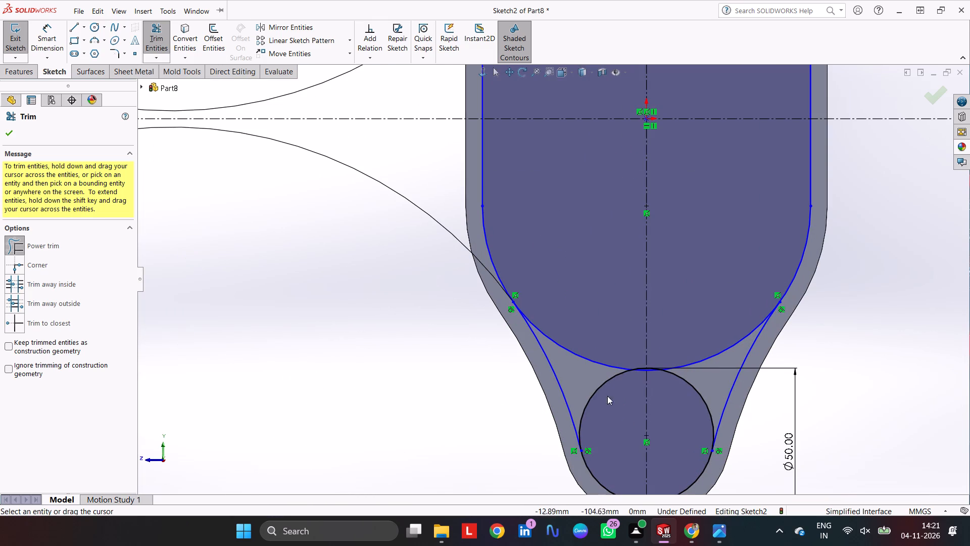
pyautogui.moveTo(621, 385); pyautogui.dragTo(632, 340)
pyautogui.moveTo(634, 380); pyautogui.dragTo(635, 357)
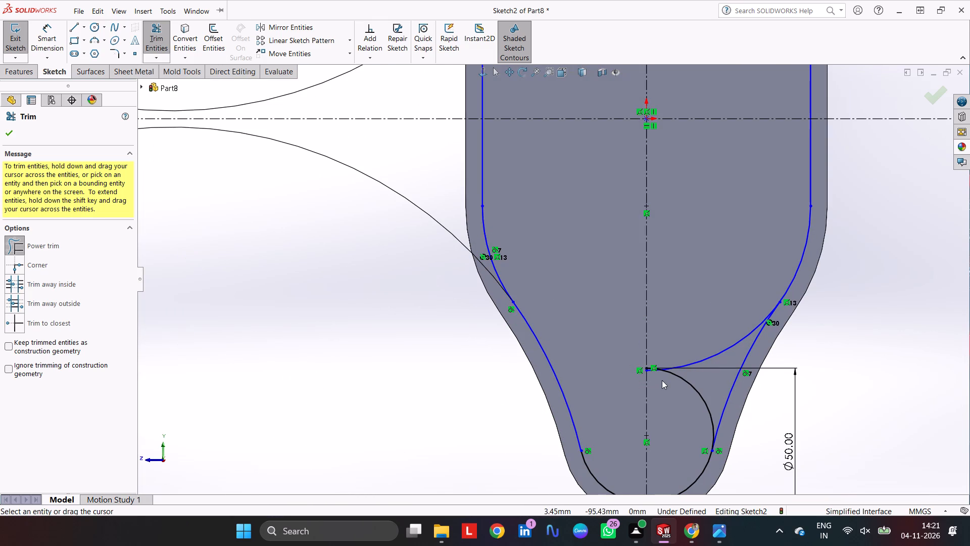
pyautogui.moveTo(664, 383); pyautogui.dragTo(664, 348)
pyautogui.moveTo(656, 384); pyautogui.dragTo(660, 338)
pyautogui.scroll(2, 680, 344)
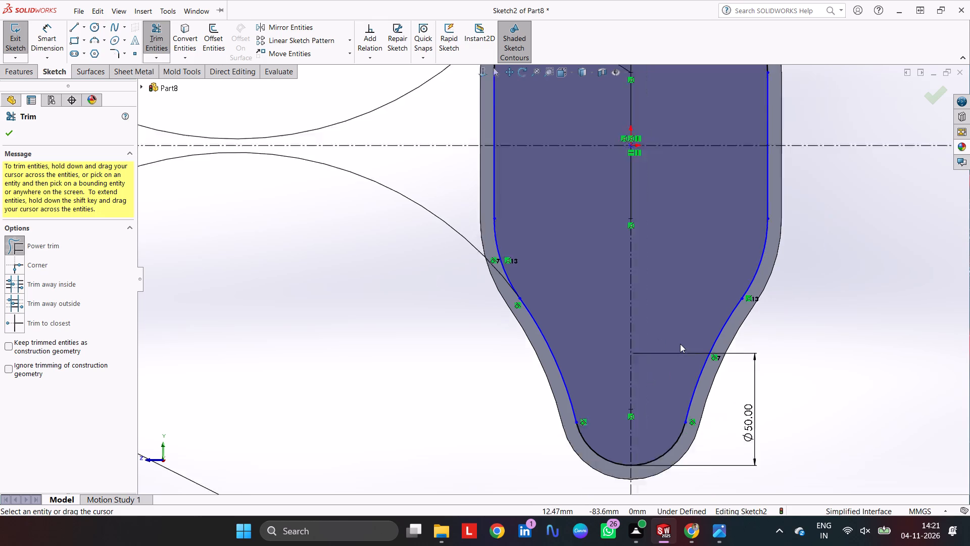
pyautogui.scroll(3, 680, 344)
pyautogui.scroll(-2, 632, 286)
pyautogui.scroll(2, 516, 247)
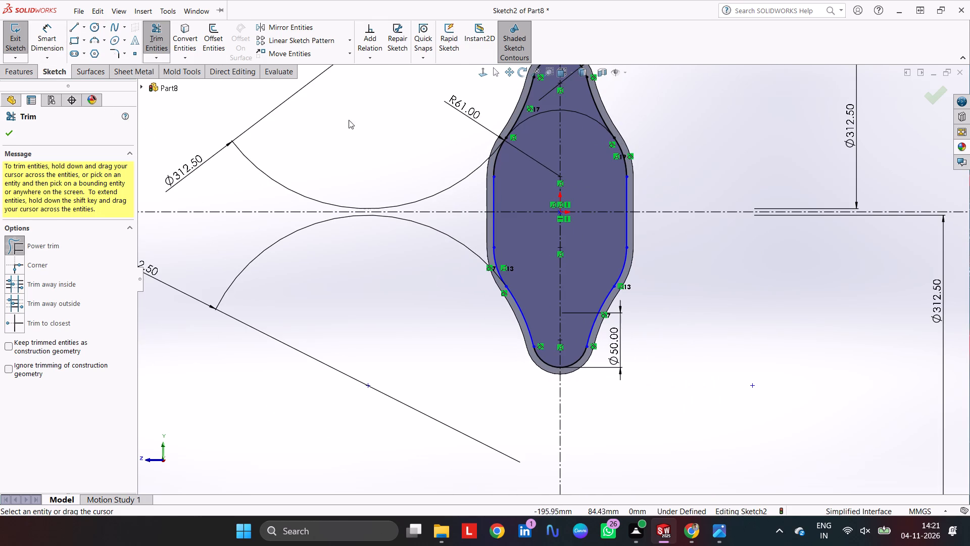
pyautogui.press('Escape')
pyautogui.press('Escape')
pyautogui.press('Escape')
# Make both straight side lines of the outline tangent to the adjoining slot arcs at their upper and lower ends.
pyautogui.click(494, 191)
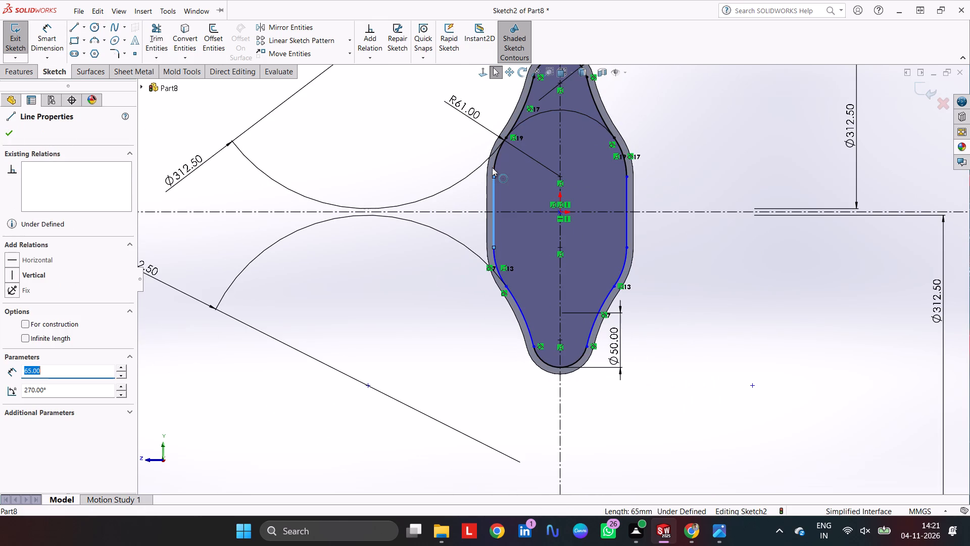
pyautogui.keyDown('ctrl'); pyautogui.click(492, 167); pyautogui.keyUp('ctrl')
pyautogui.click(17, 312)
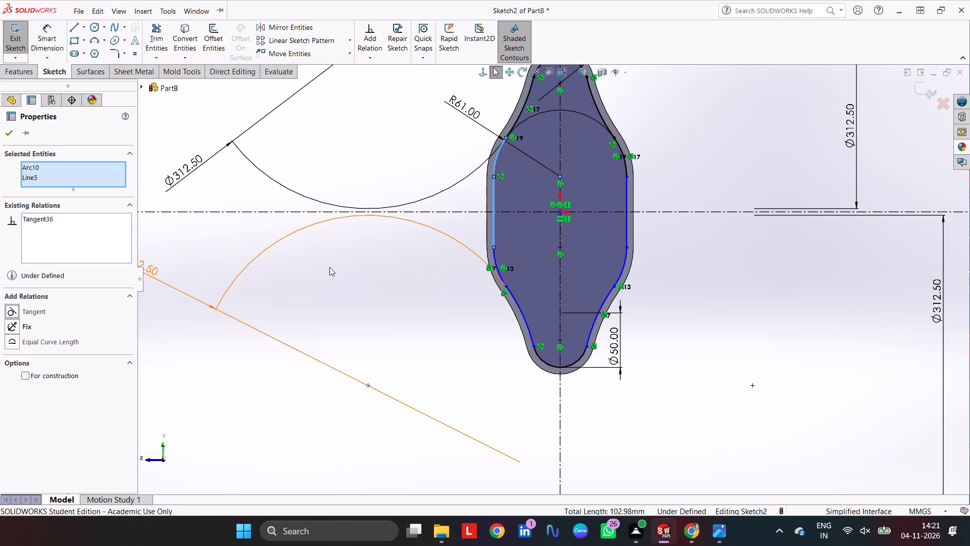
pyautogui.click(624, 189)
pyautogui.keyDown('ctrl'); pyautogui.click(627, 163); pyautogui.keyUp('ctrl')
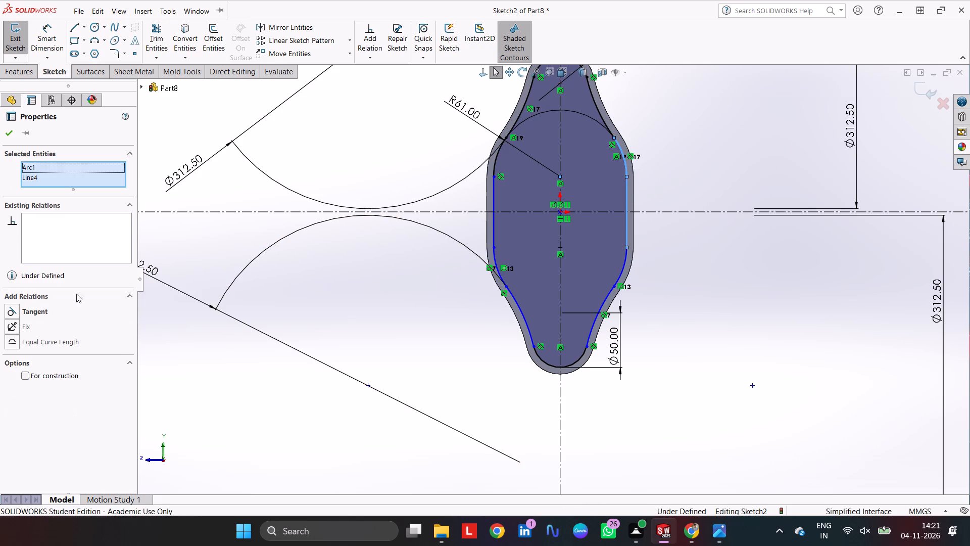
pyautogui.click(39, 309)
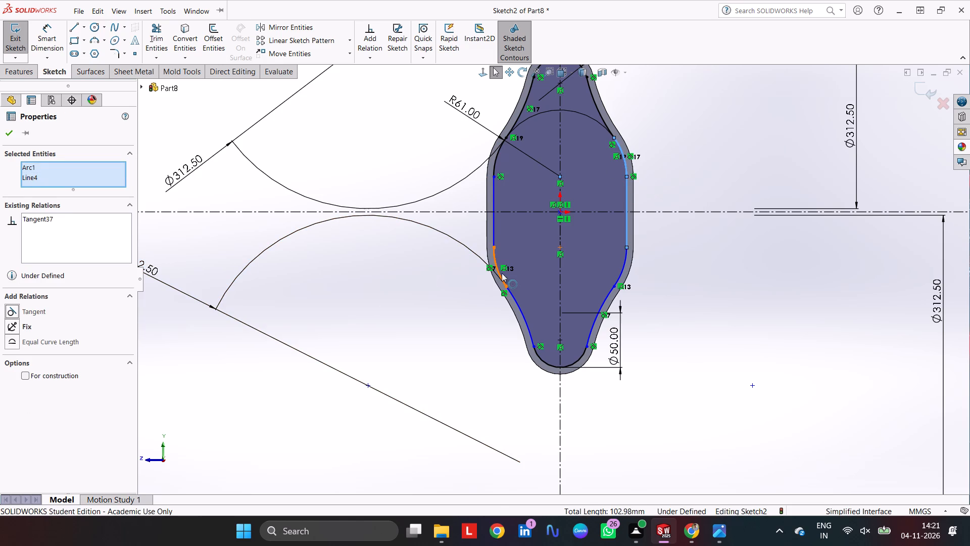
pyautogui.click(502, 273)
pyautogui.keyDown('ctrl'); pyautogui.click(492, 235); pyautogui.keyUp('ctrl')
pyautogui.click(29, 310)
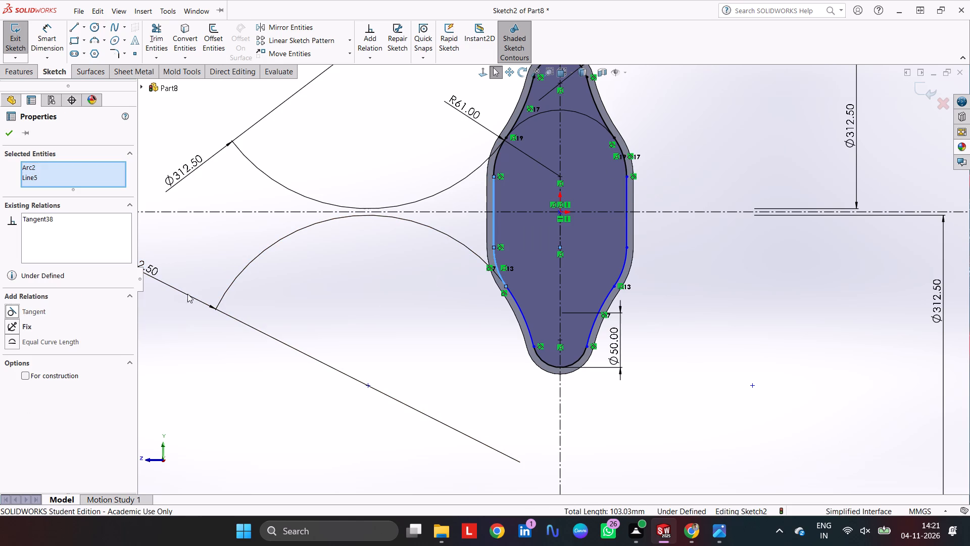
pyautogui.click(625, 263)
pyautogui.keyDown('ctrl'); pyautogui.click(626, 228); pyautogui.keyUp('ctrl')
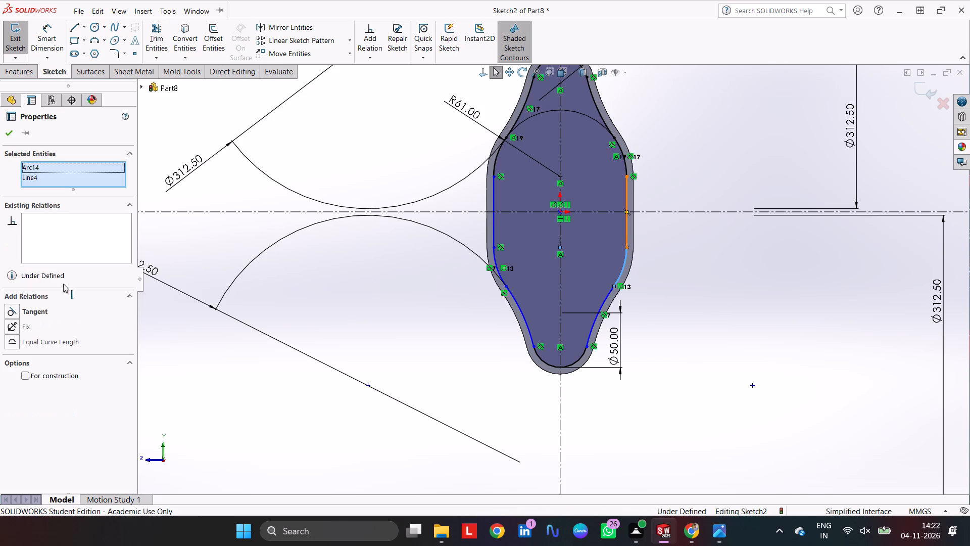
pyautogui.click(38, 309)
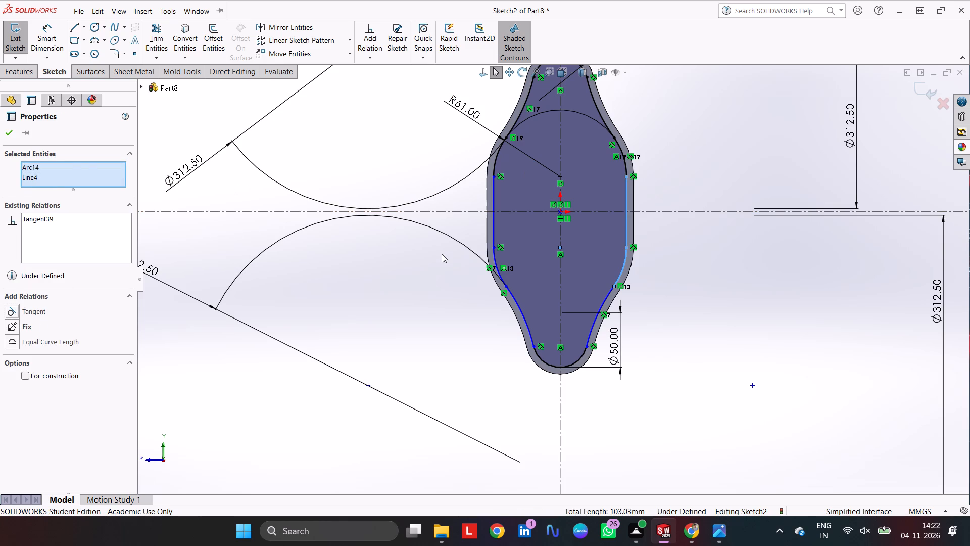
pyautogui.click(442, 254)
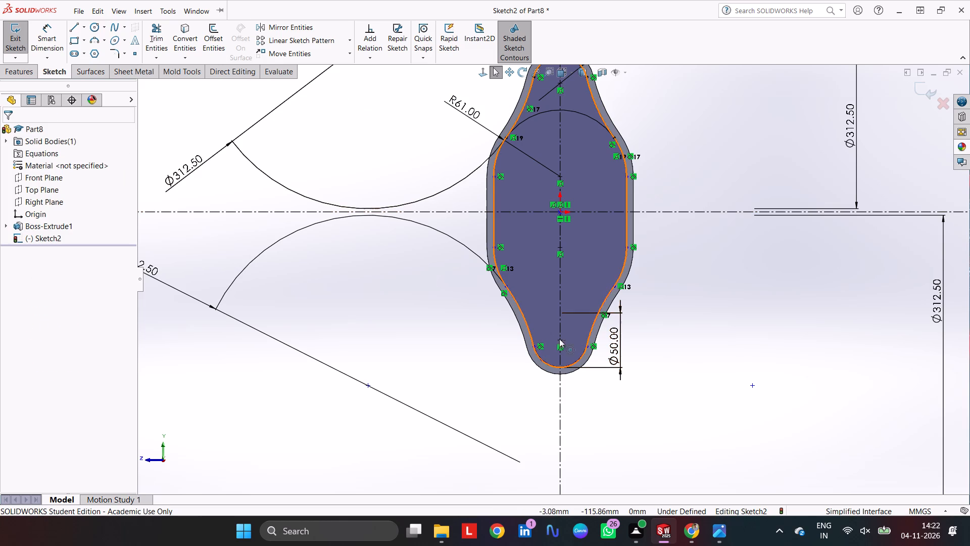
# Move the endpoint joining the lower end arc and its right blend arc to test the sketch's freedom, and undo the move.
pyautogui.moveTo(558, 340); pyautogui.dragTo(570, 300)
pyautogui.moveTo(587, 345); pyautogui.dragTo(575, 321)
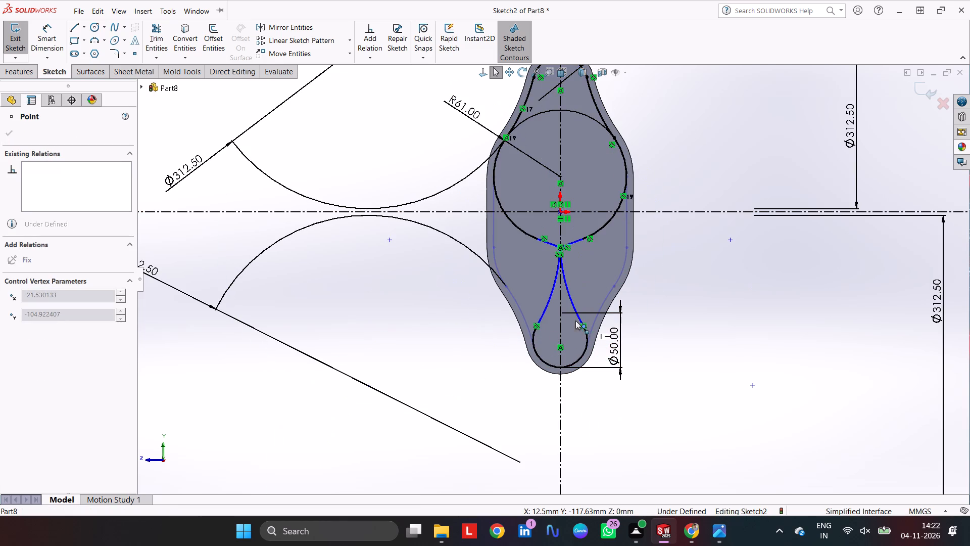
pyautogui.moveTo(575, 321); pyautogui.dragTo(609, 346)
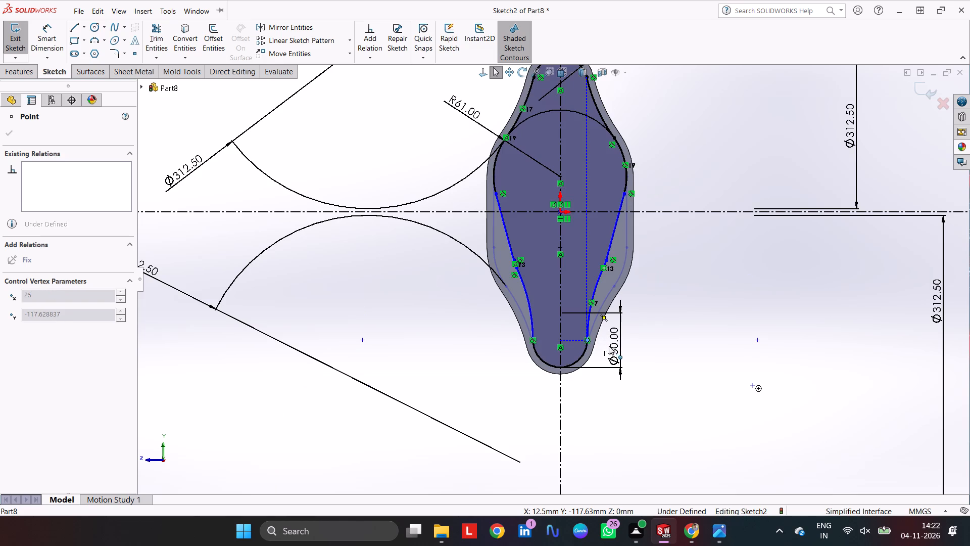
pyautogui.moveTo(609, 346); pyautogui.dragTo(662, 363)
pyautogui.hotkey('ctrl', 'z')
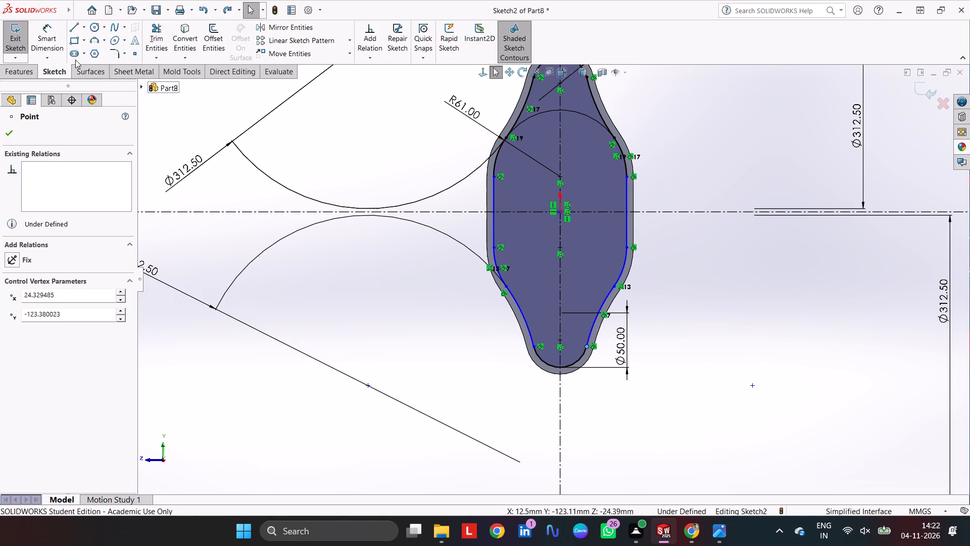
# Dimension the radius of the outline's lower-left slot arc.
pyautogui.click(43, 29)
pyautogui.click(502, 279)
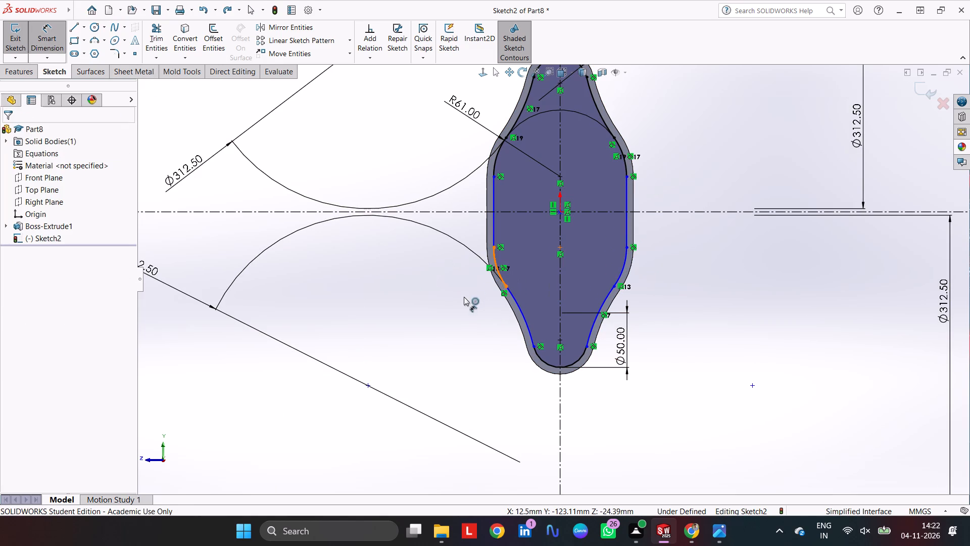
pyautogui.click(460, 299)
pyautogui.click(423, 281)
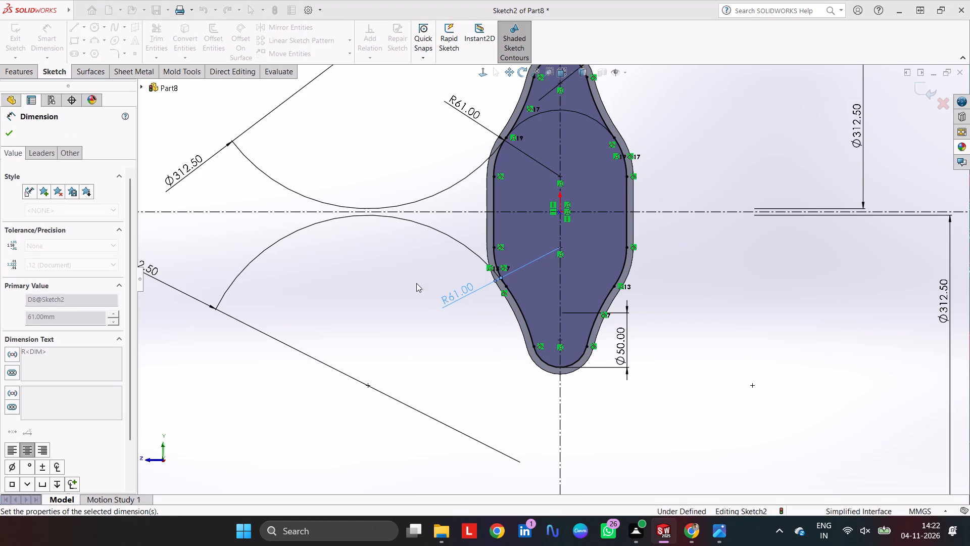
# Extrude the smaller outline from the plate's face as a blind boss merged with the plate.
pyautogui.scroll(4, 474, 251)
pyautogui.click(20, 75)
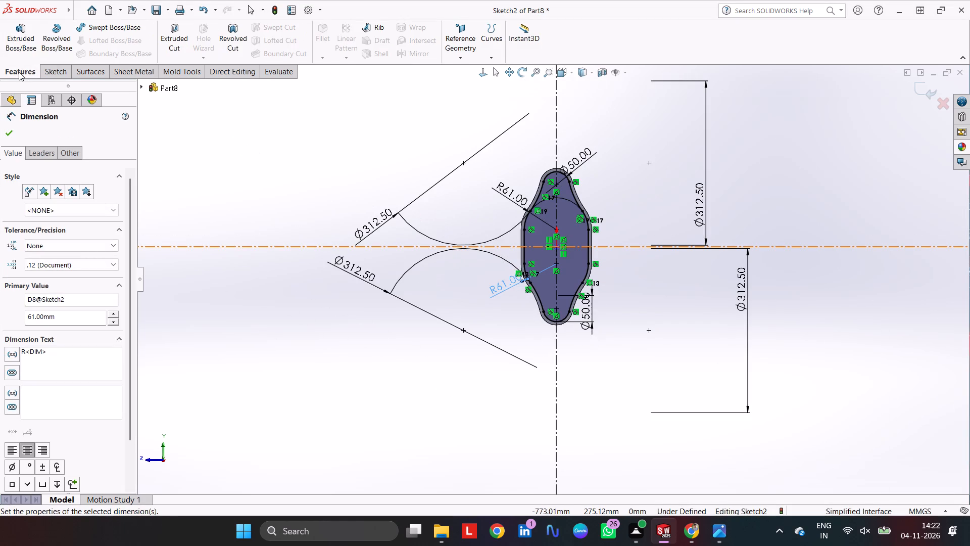
pyautogui.click(18, 22)
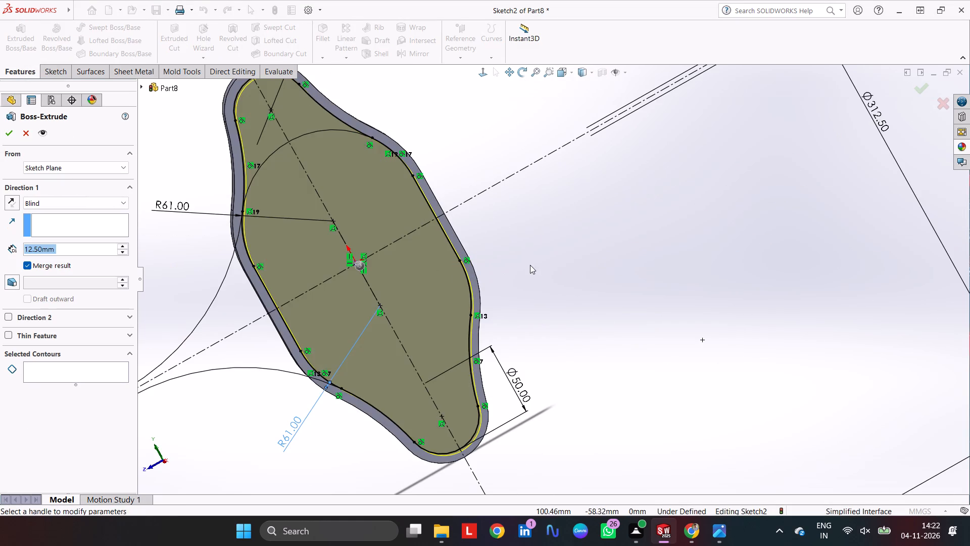
pyautogui.moveTo(530, 265); pyautogui.dragTo(593, 288, button='middle')
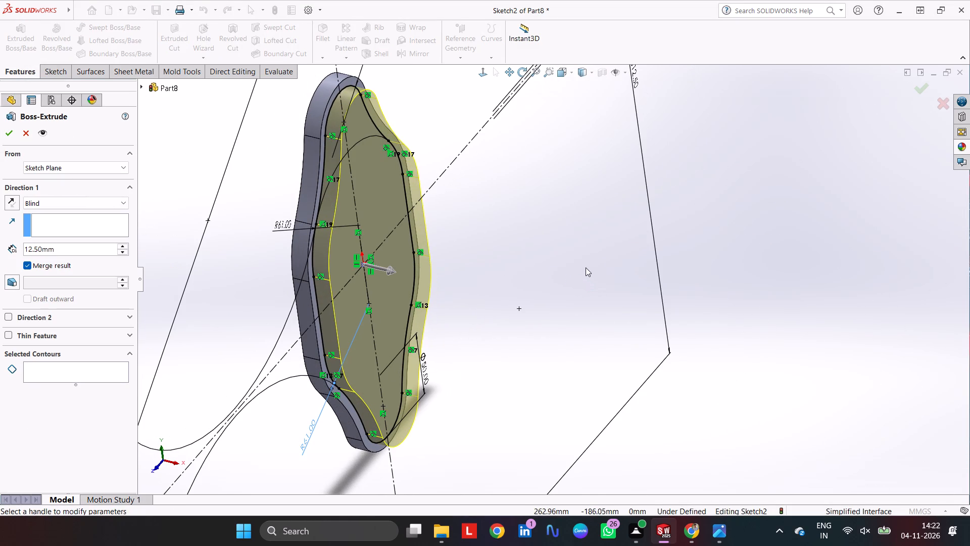
pyautogui.write('30')
pyautogui.press('Return')
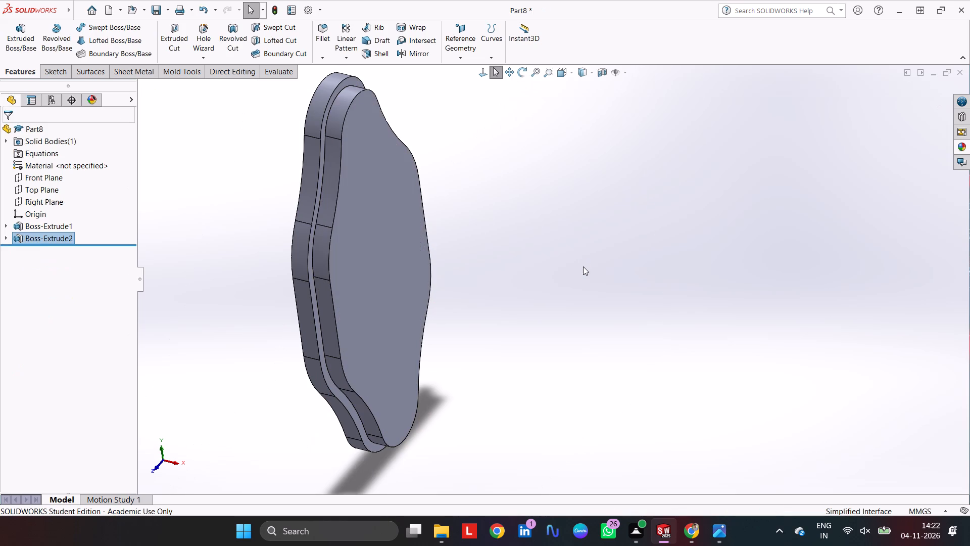
# Edit the smaller outline's boss extrusion and set its depth to 30 mm.
pyautogui.click(46, 231)
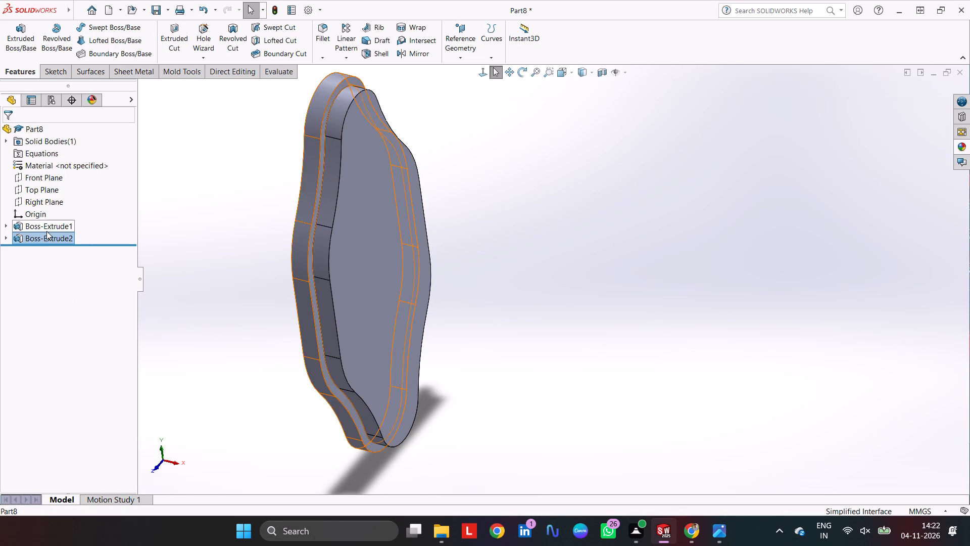
pyautogui.click(46, 237)
pyautogui.click(54, 208)
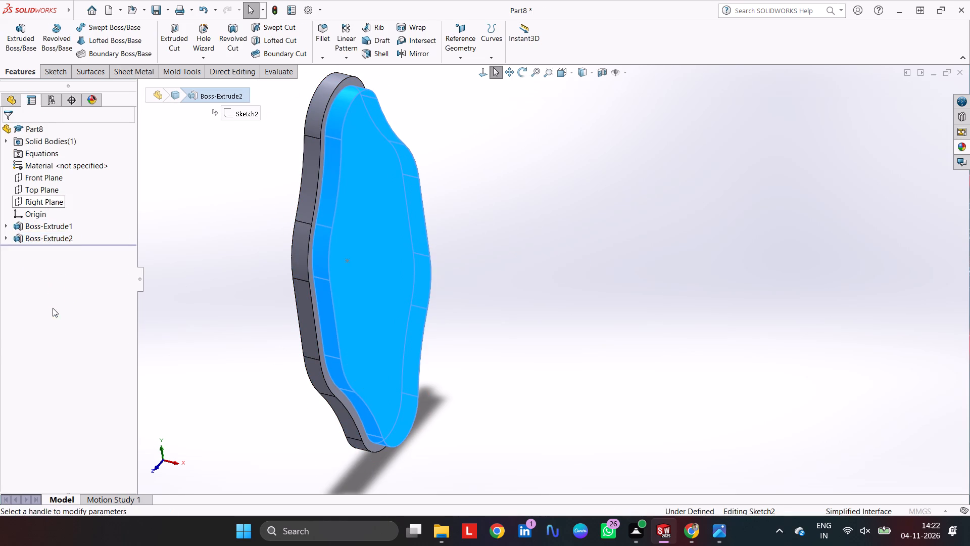
pyautogui.write('30')
pyautogui.press('Return')
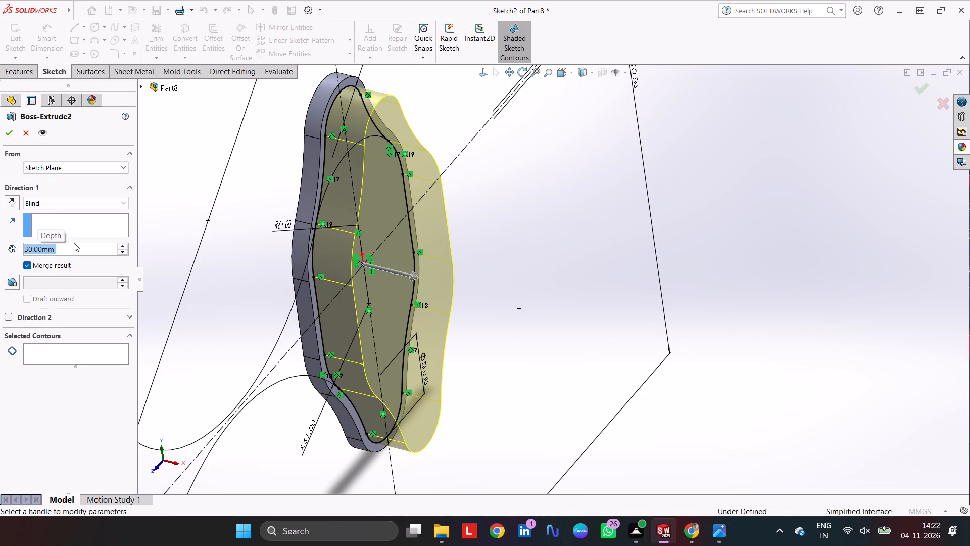
pyautogui.press('Return')
pyautogui.click(544, 230)
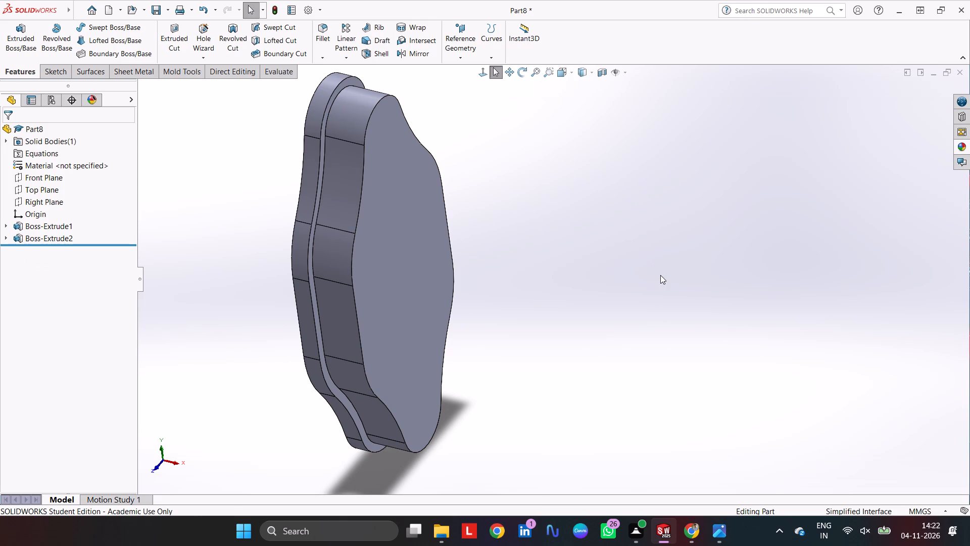
pyautogui.moveTo(660, 277); pyautogui.dragTo(605, 251, button='middle')
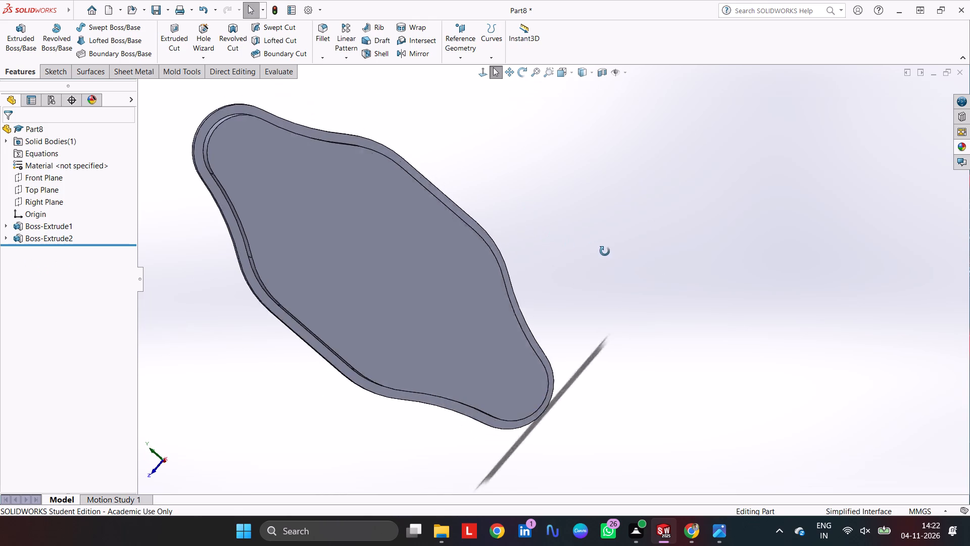
# Sketch on the 30 mm boss's outer face and draw infinite vertical and horizontal construction lines through the origin.
pyautogui.moveTo(605, 251); pyautogui.dragTo(603, 249, button='middle')
pyautogui.click(339, 252)
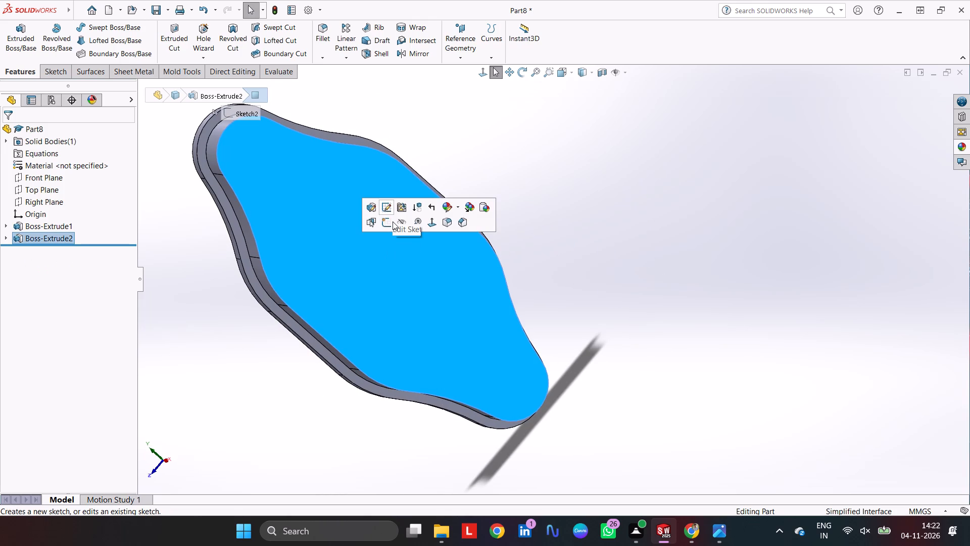
pyautogui.click(386, 223)
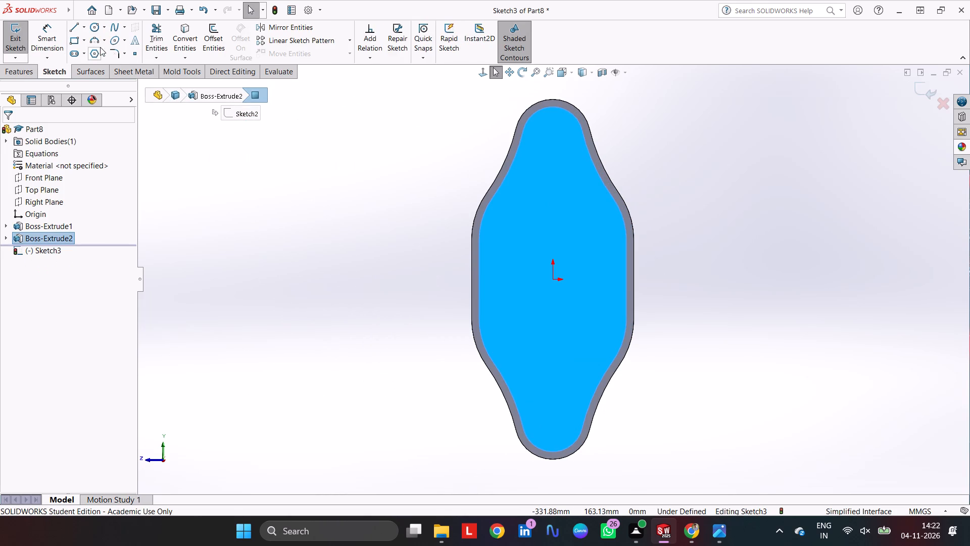
pyautogui.click(71, 25)
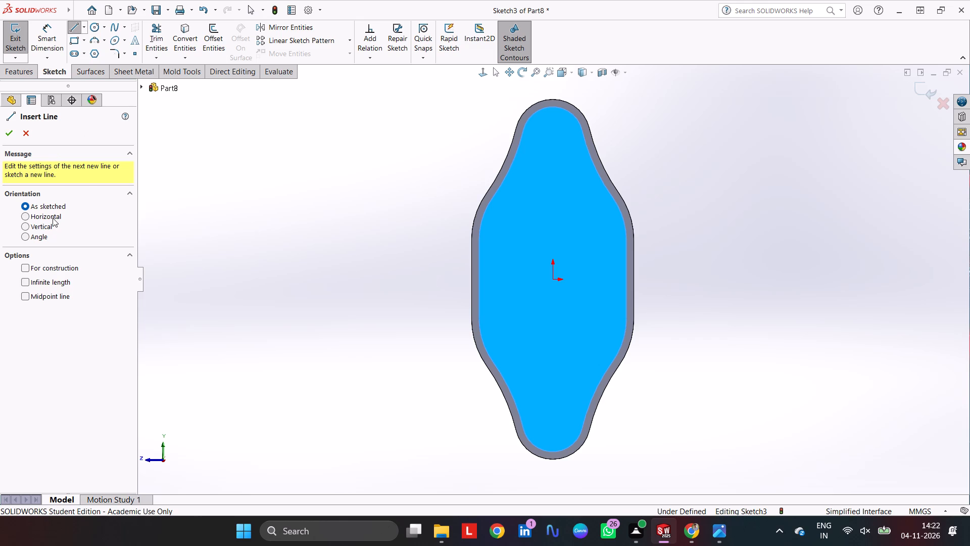
pyautogui.click(47, 225)
pyautogui.click(41, 282)
pyautogui.click(44, 266)
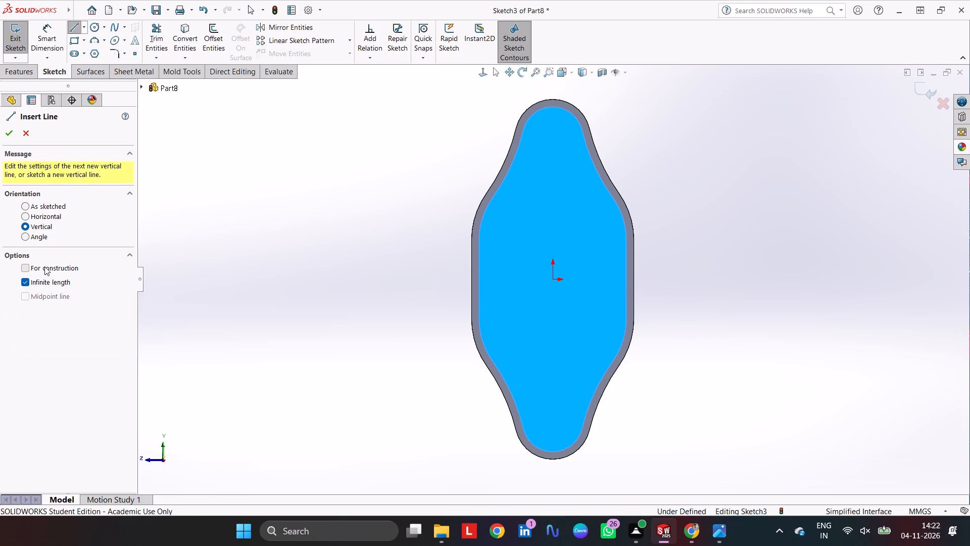
pyautogui.click(553, 279)
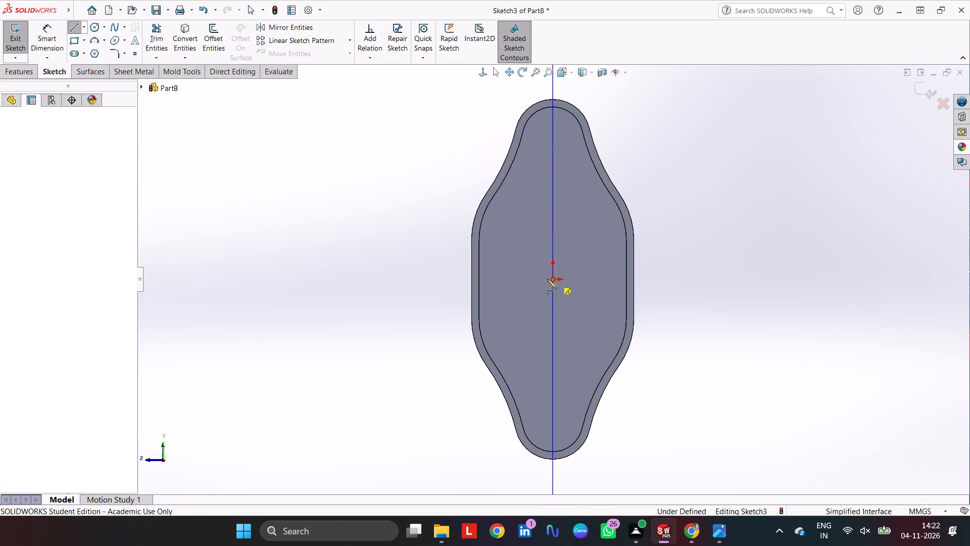
pyautogui.click(9, 132)
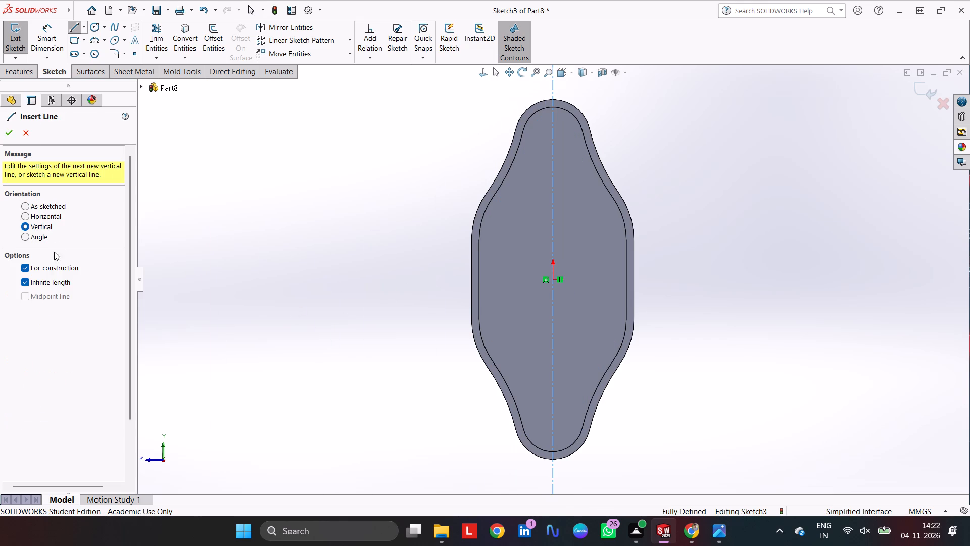
pyautogui.click(46, 218)
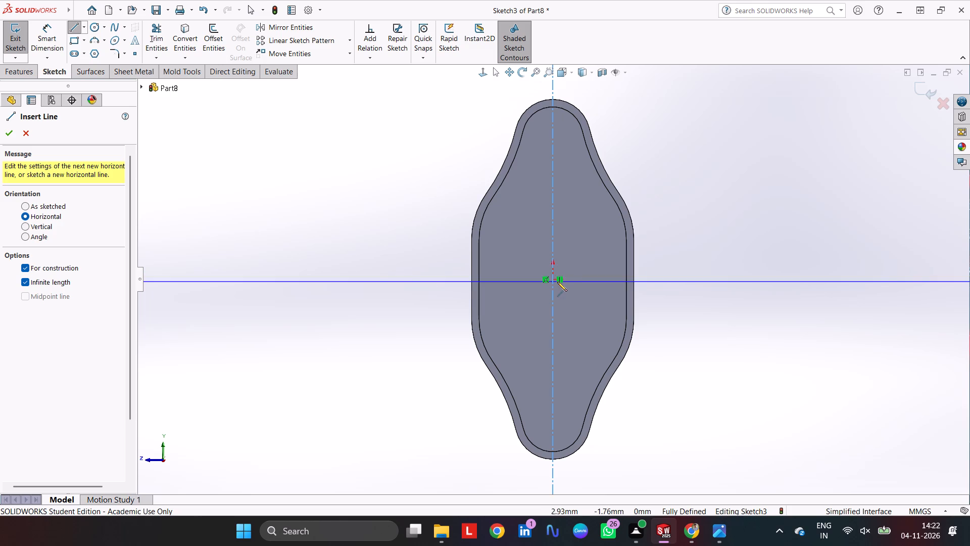
pyautogui.click(553, 278)
pyautogui.click(9, 142)
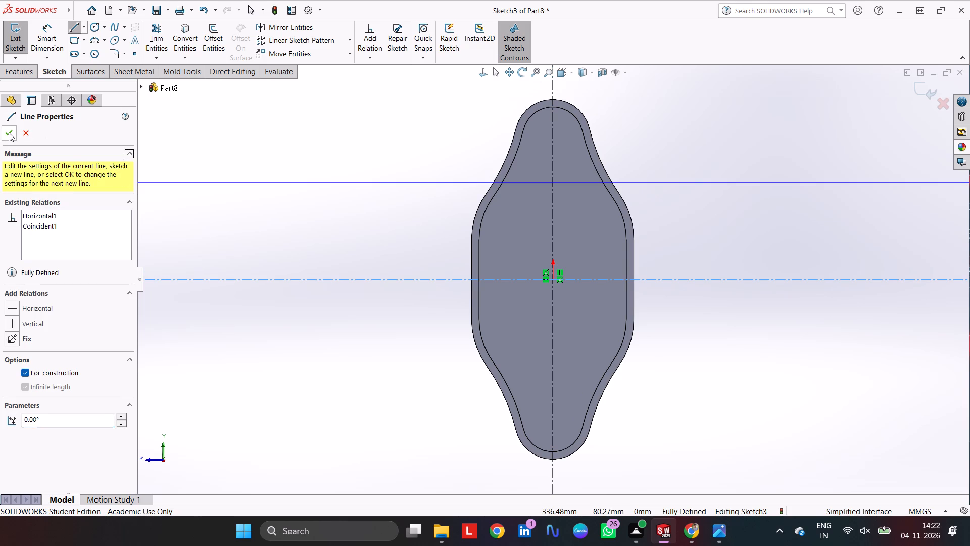
pyautogui.click(9, 132)
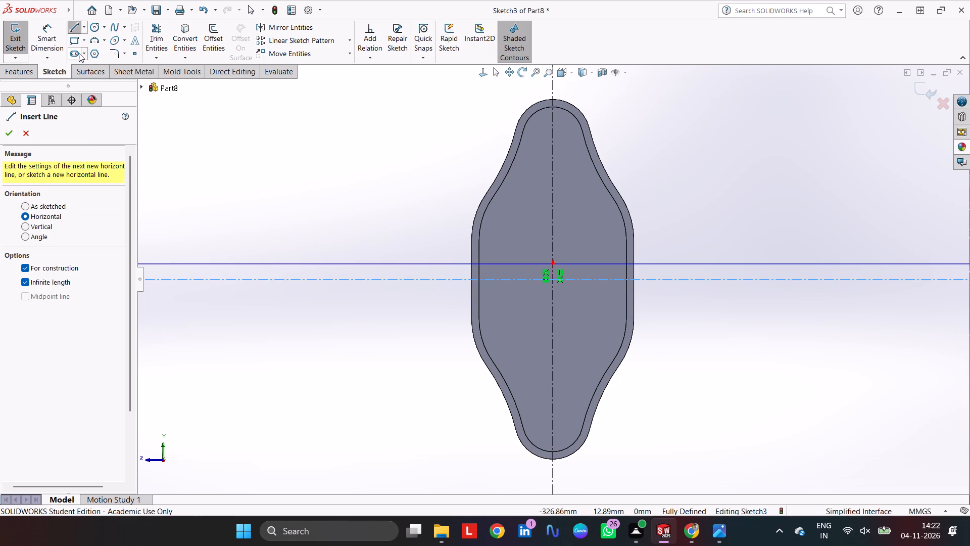
# Sketch a vertical straight slot centred on the origin, 65 mm between arc centres and about 93 mm wide.
pyautogui.click(79, 53)
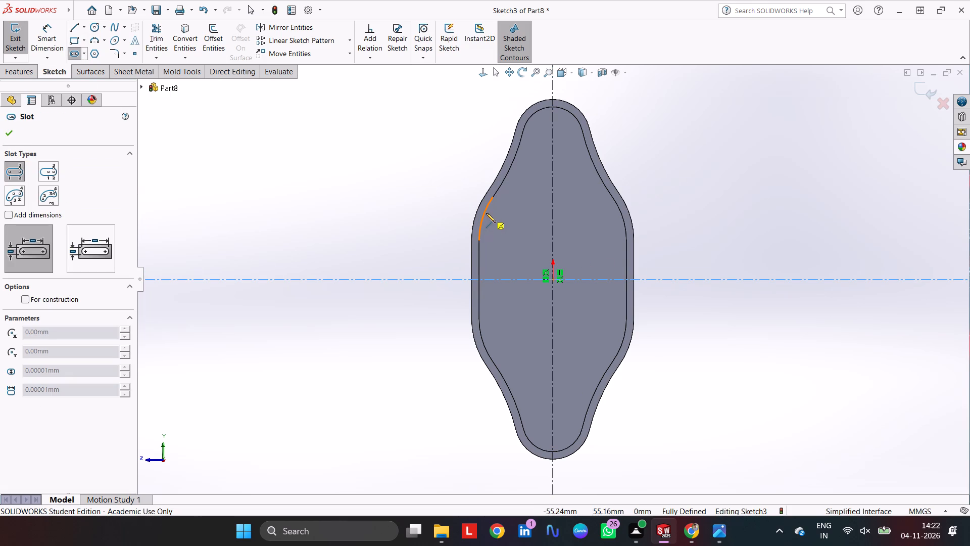
pyautogui.click(553, 239)
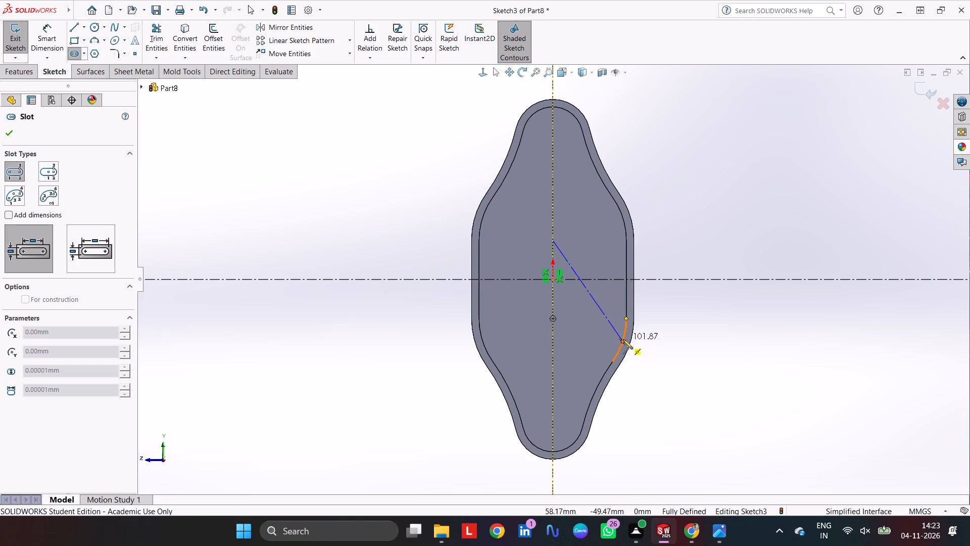
pyautogui.click(553, 318)
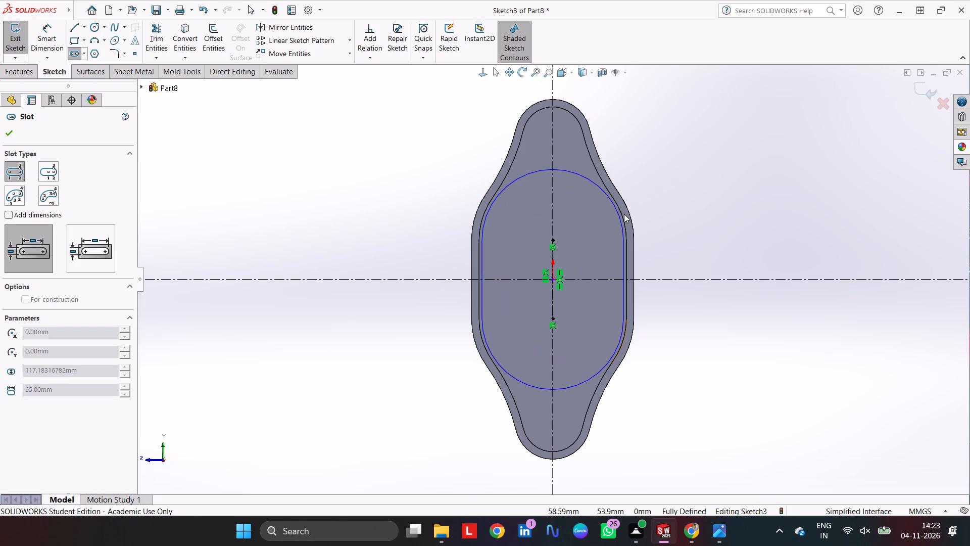
pyautogui.click(609, 230)
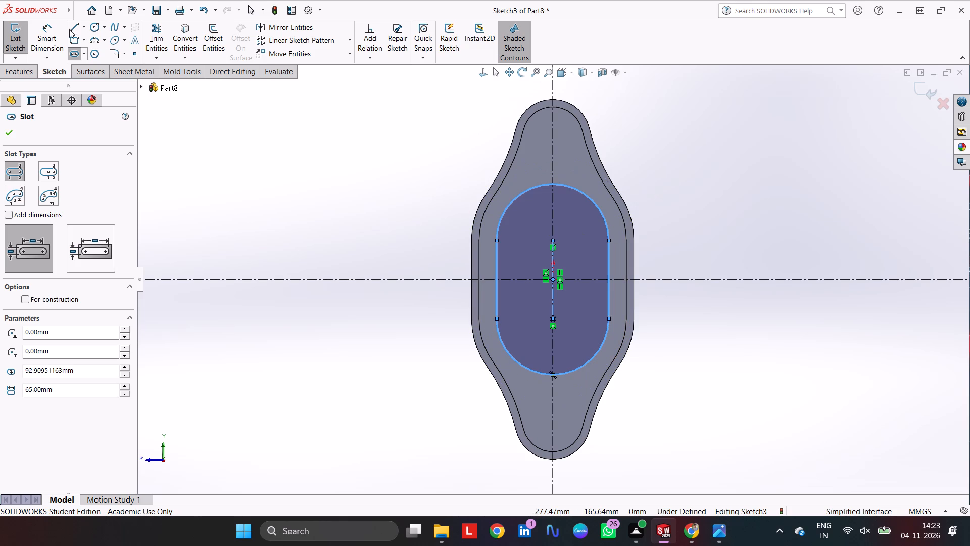
# Dimension the slot's upper end arc with a radius of 122/2, giving 61 mm.
pyautogui.click(54, 32)
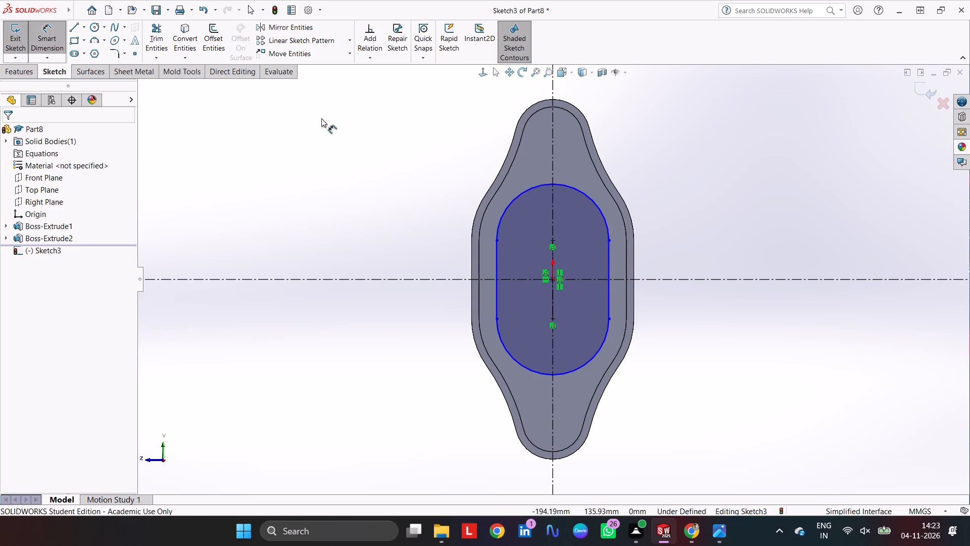
pyautogui.click(505, 211)
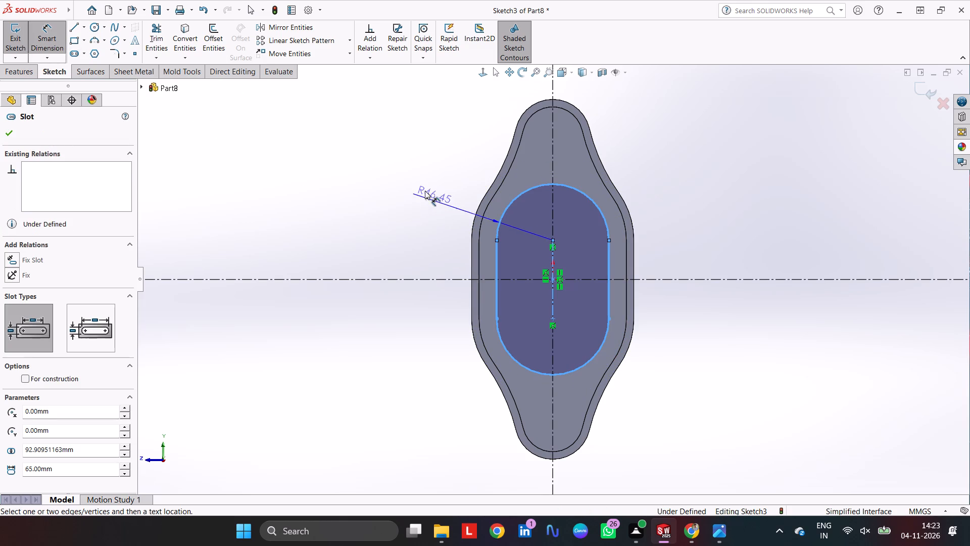
pyautogui.click(418, 181)
pyautogui.write('12')
pyautogui.press('2')
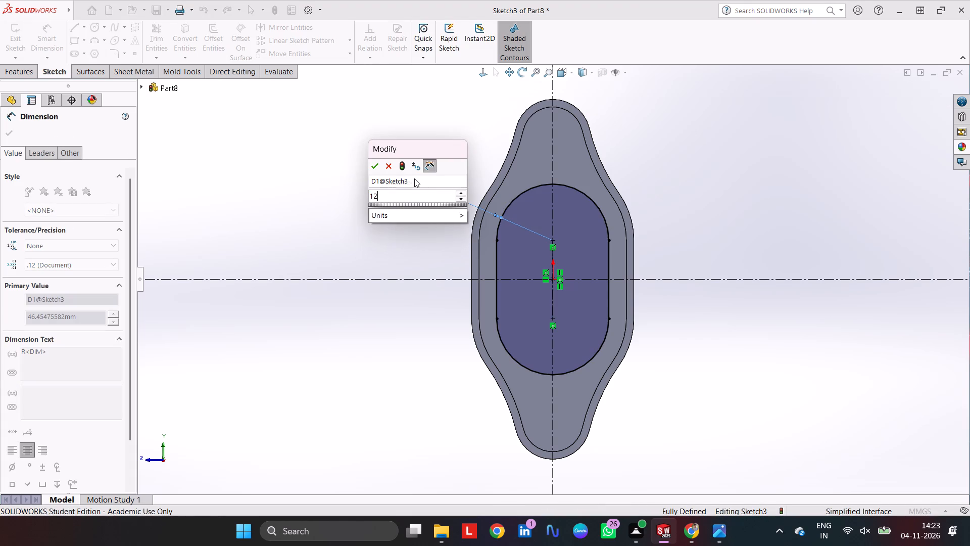
pyautogui.write('/2')
pyautogui.press('Return')
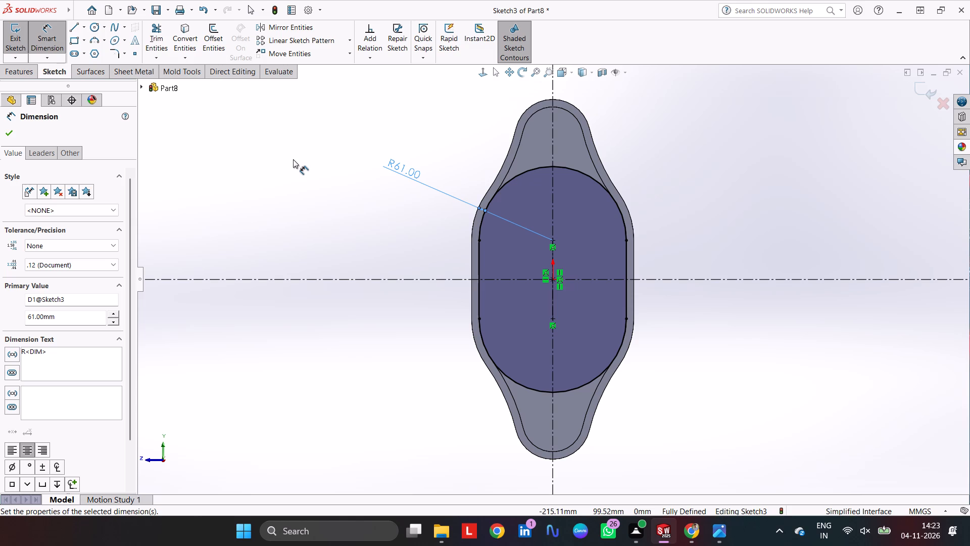
# Extrude the 61 mm radius slot as a blind boss 34.5 mm deep, merged with the body.
pyautogui.click(21, 64)
pyautogui.click(3, 69)
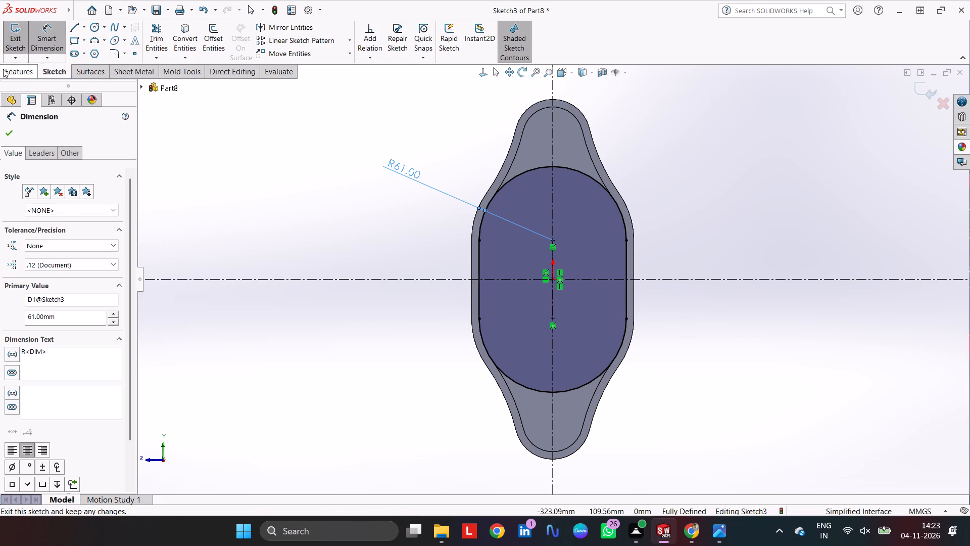
pyautogui.click(23, 31)
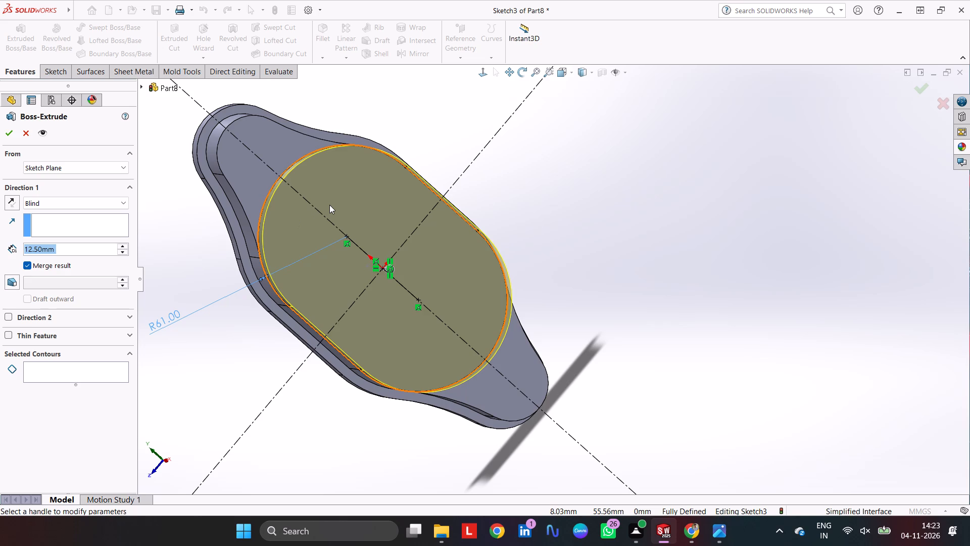
pyautogui.write('34.5')
pyautogui.press('Return')
pyautogui.press('Return')
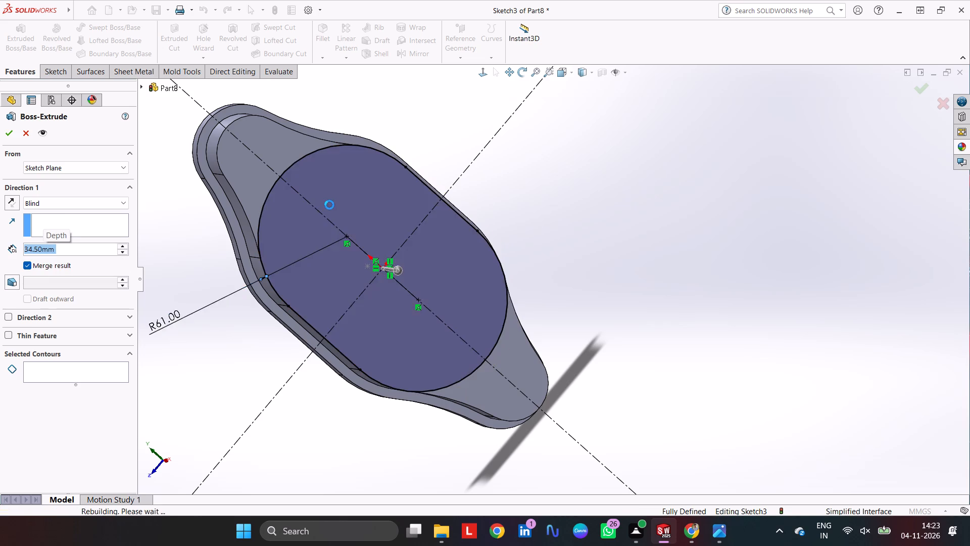
# Sketch on the slot-shaped boss's outer face and draw infinite vertical and horizontal construction lines through the origin.
pyautogui.moveTo(459, 222); pyautogui.dragTo(526, 247, button='middle')
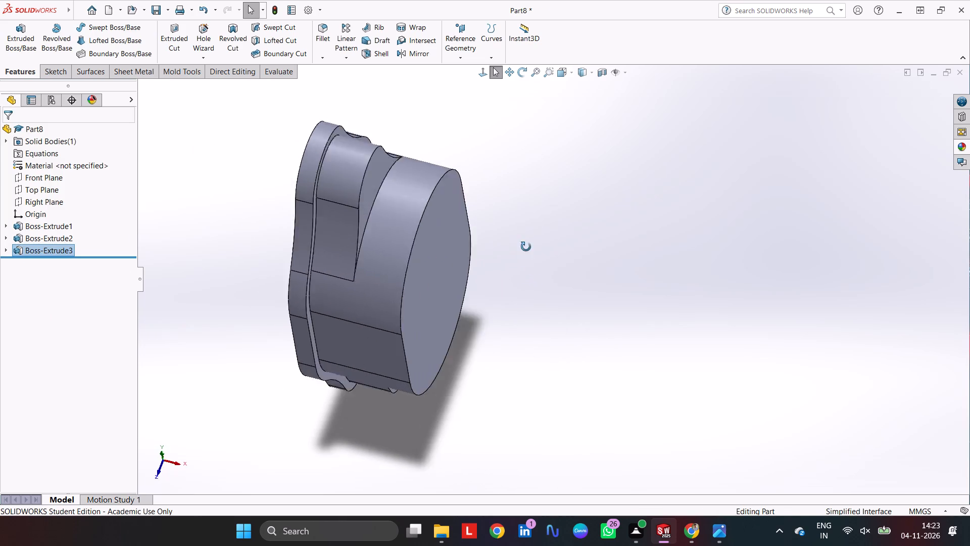
pyautogui.moveTo(526, 247); pyautogui.dragTo(372, 272, button='middle')
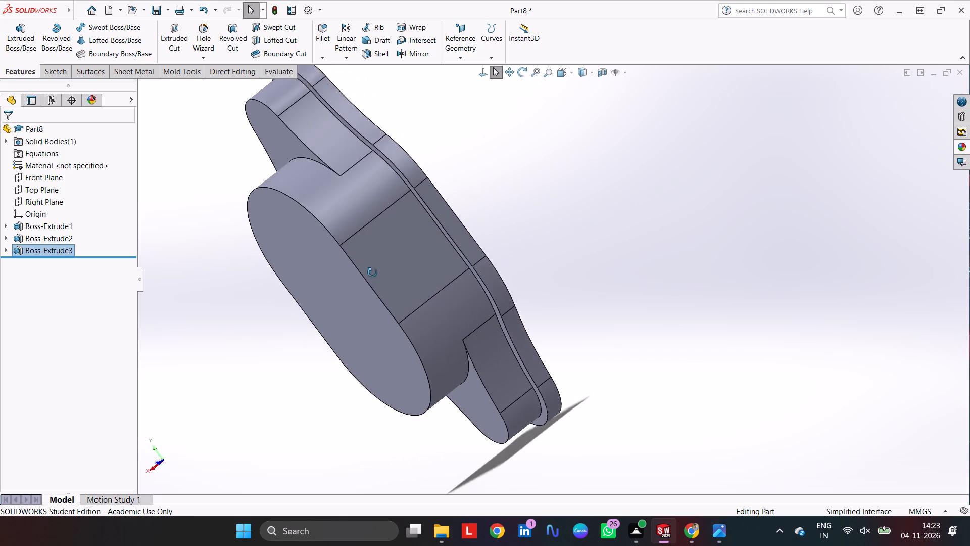
pyautogui.moveTo(372, 272); pyautogui.dragTo(547, 235, button='middle')
pyautogui.scroll(1, 520, 272)
pyautogui.click(623, 234)
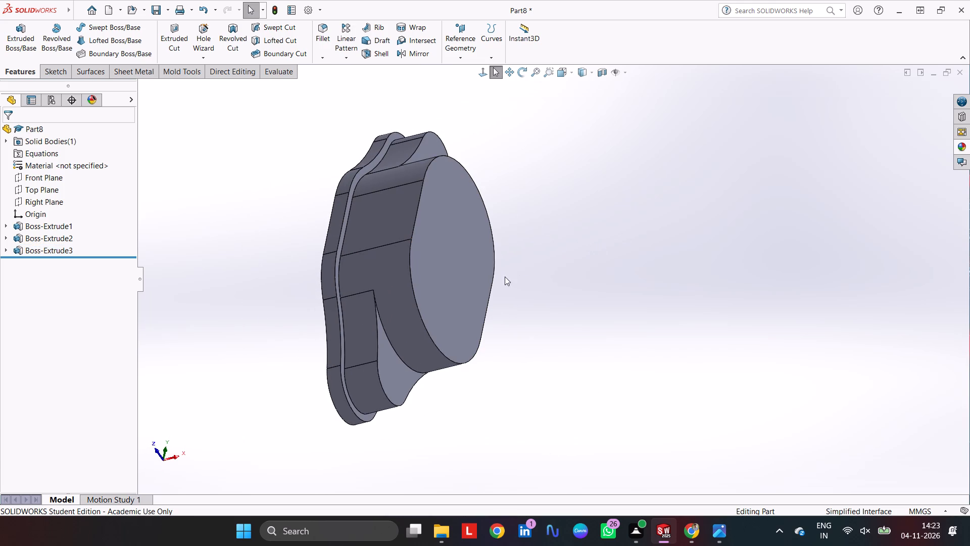
pyautogui.click(471, 265)
pyautogui.click(516, 241)
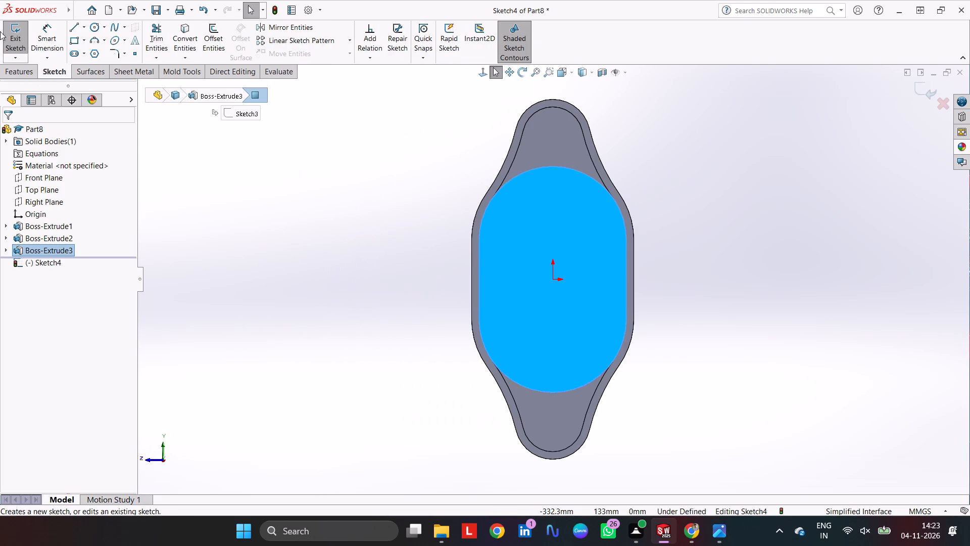
pyautogui.click(36, 46)
pyautogui.click(71, 30)
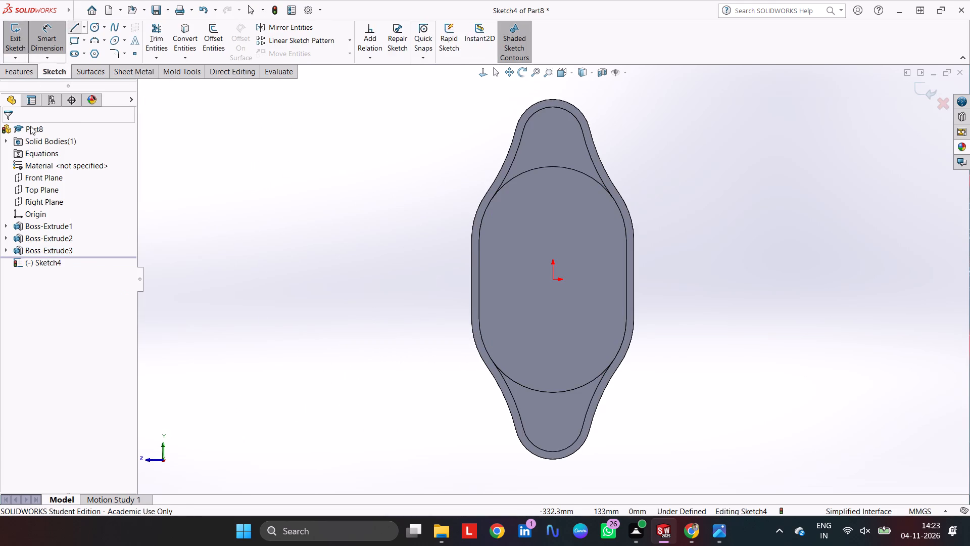
pyautogui.click(45, 224)
pyautogui.click(42, 283)
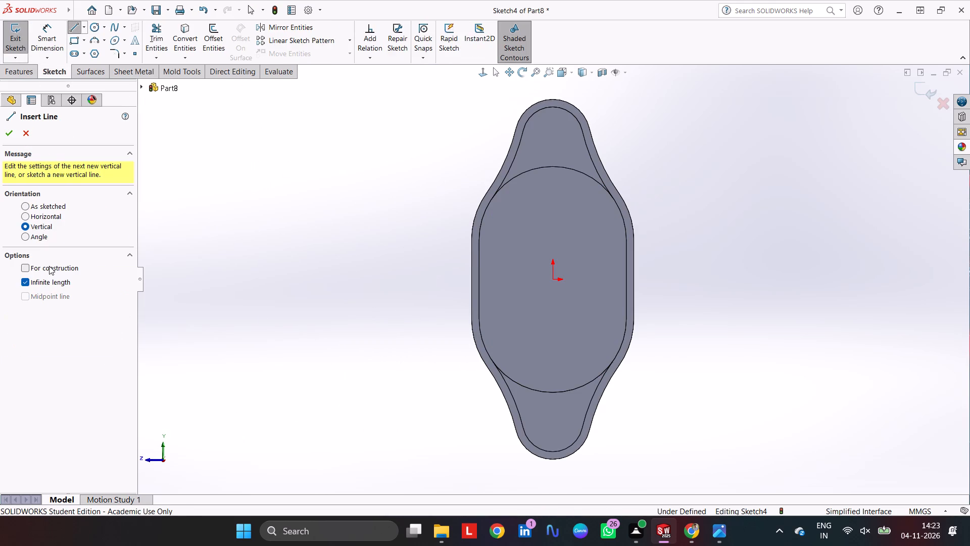
pyautogui.click(49, 266)
pyautogui.click(555, 280)
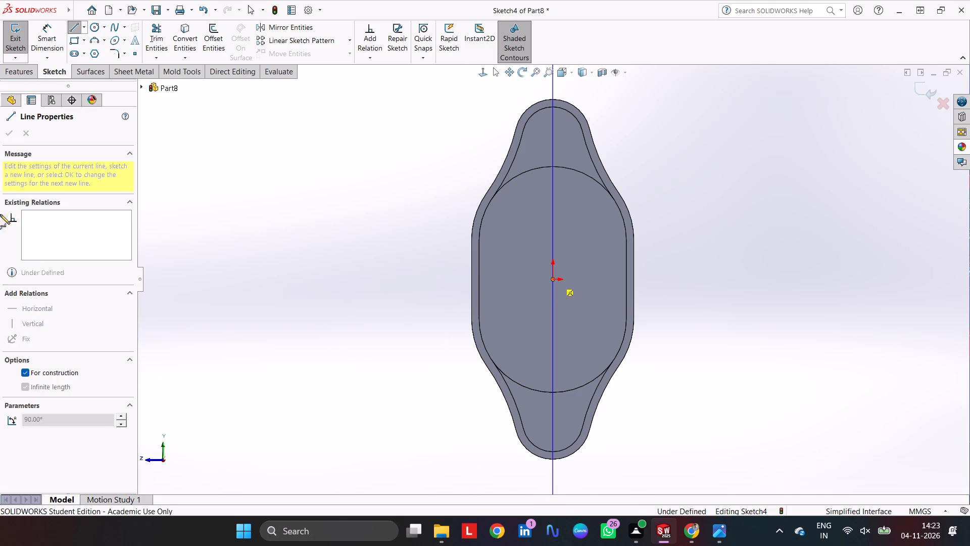
pyautogui.click(5, 135)
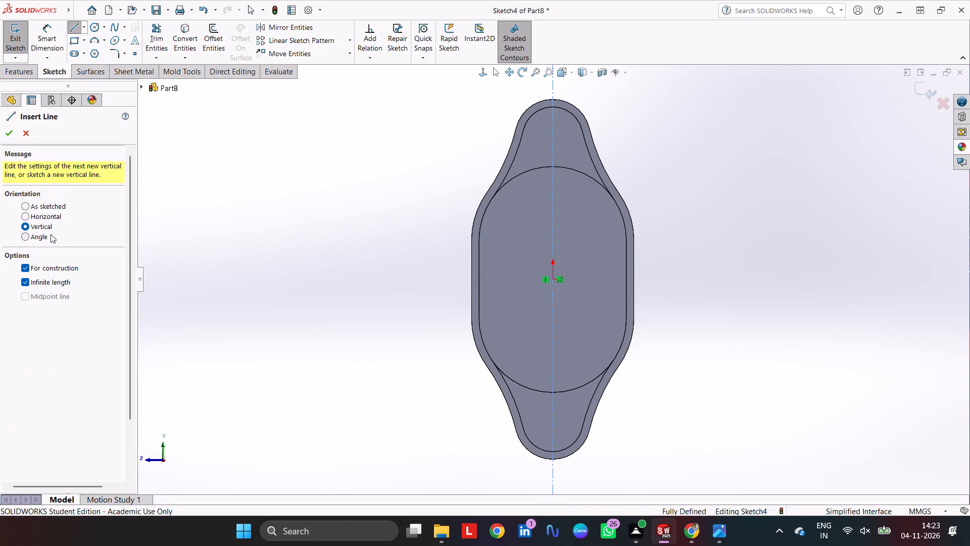
pyautogui.click(37, 213)
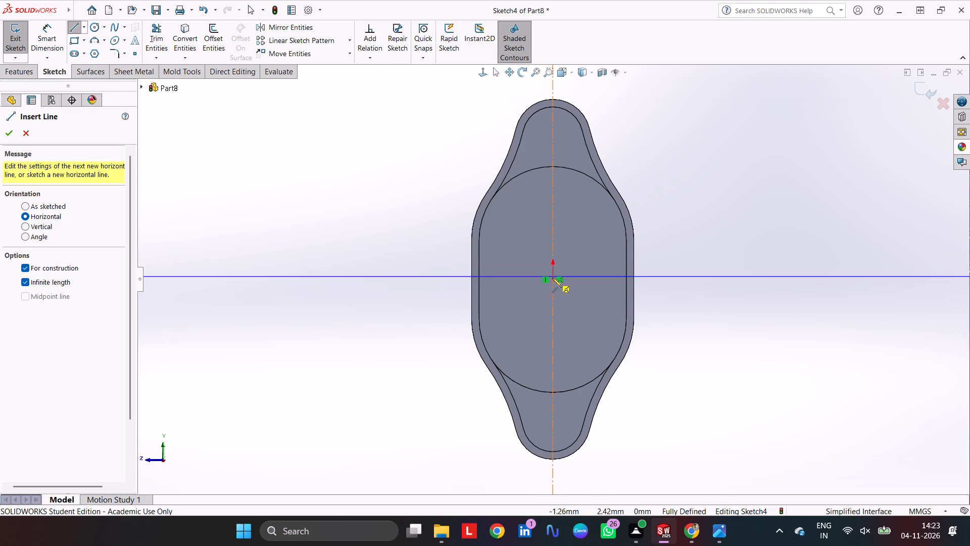
pyautogui.click(555, 280)
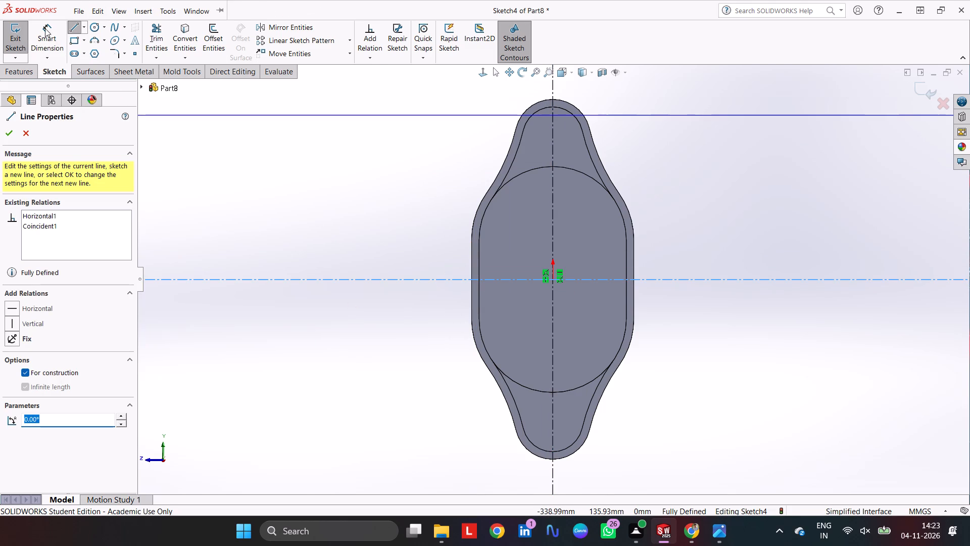
# Sketch a smaller vertical straight slot centred on the origin, 65 mm between arc centres and about 60 mm wide.
pyautogui.click(71, 52)
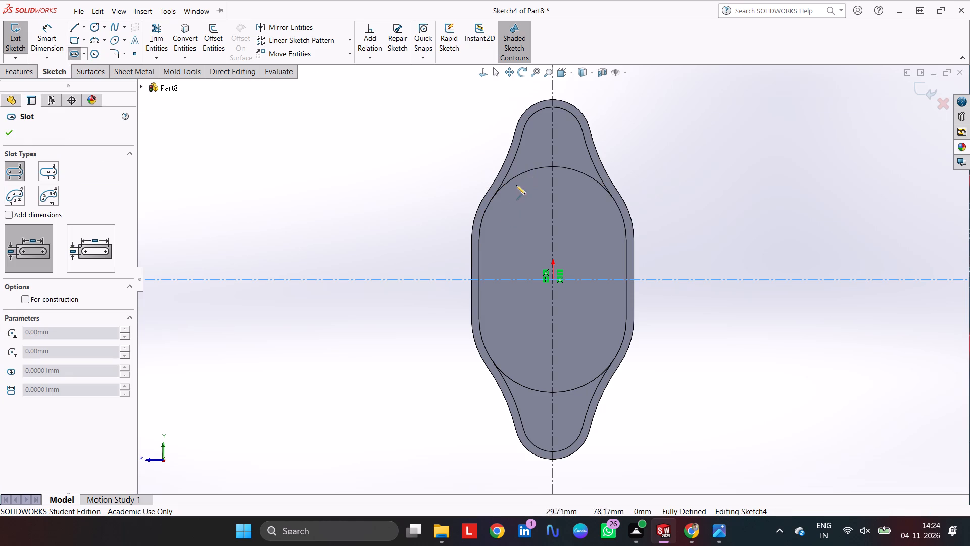
pyautogui.click(554, 239)
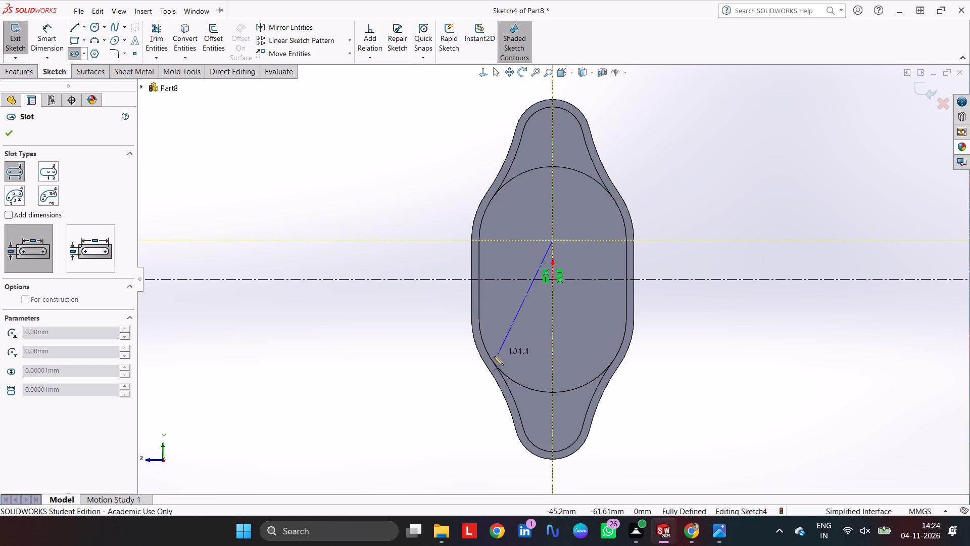
pyautogui.click(555, 319)
pyautogui.click(516, 268)
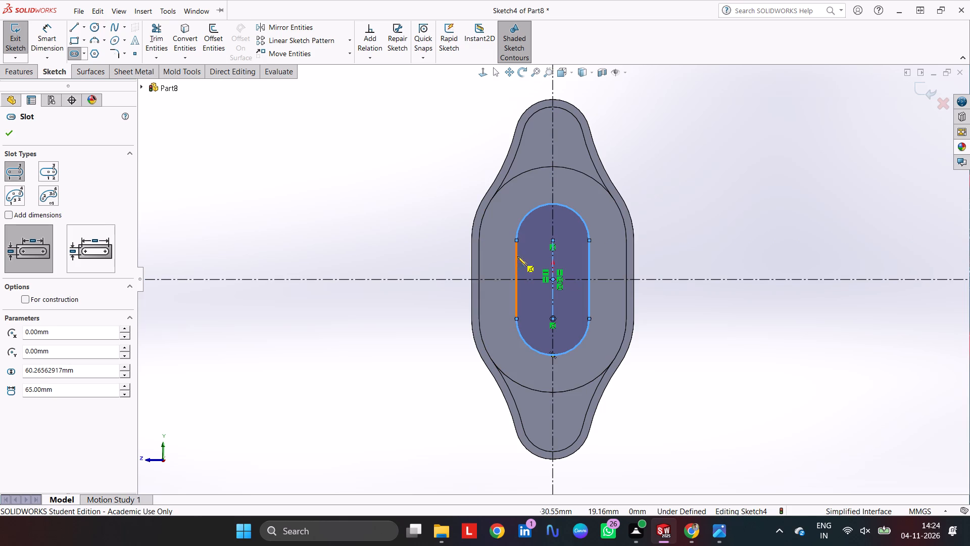
# Dimension the smaller slot's upper end arc with a radius of 78/2, giving 39 mm.
pyautogui.click(38, 30)
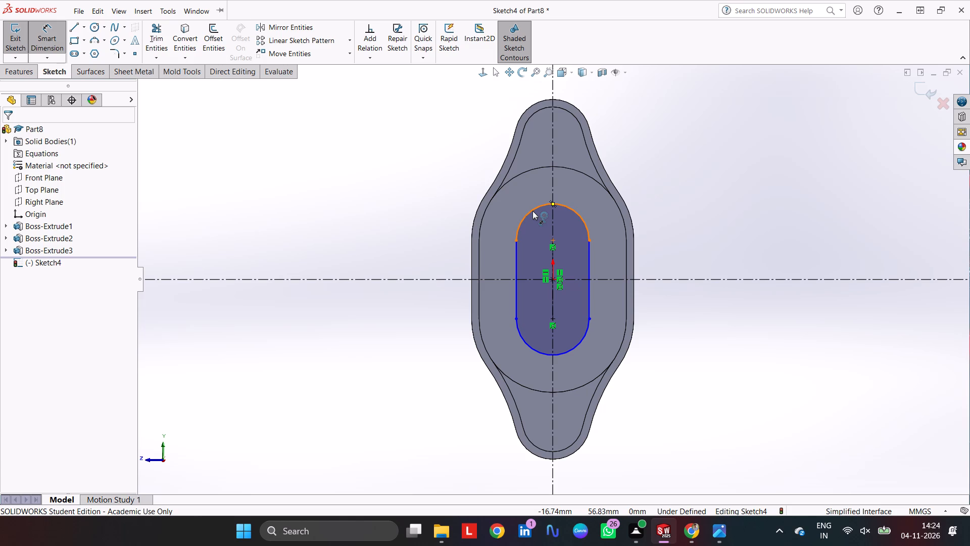
pyautogui.click(531, 210)
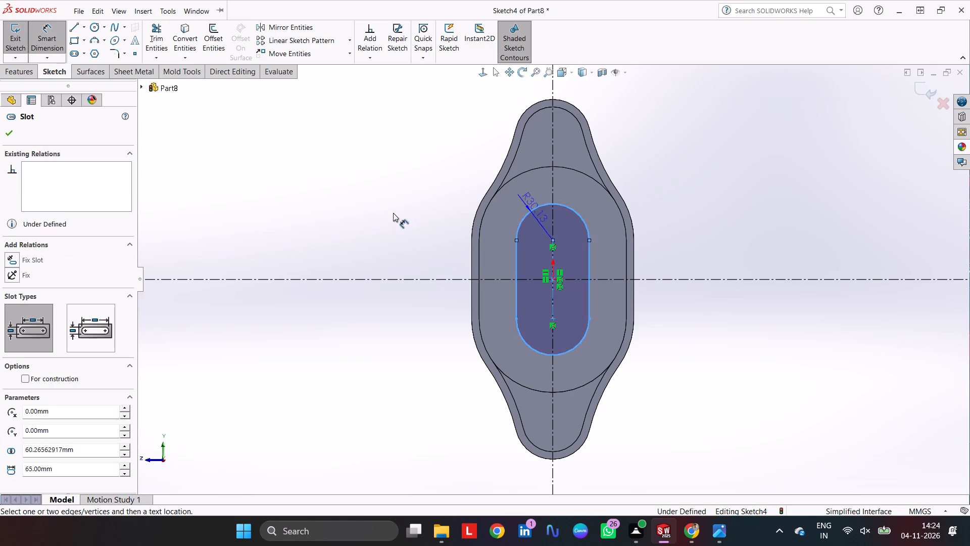
pyautogui.click(390, 210)
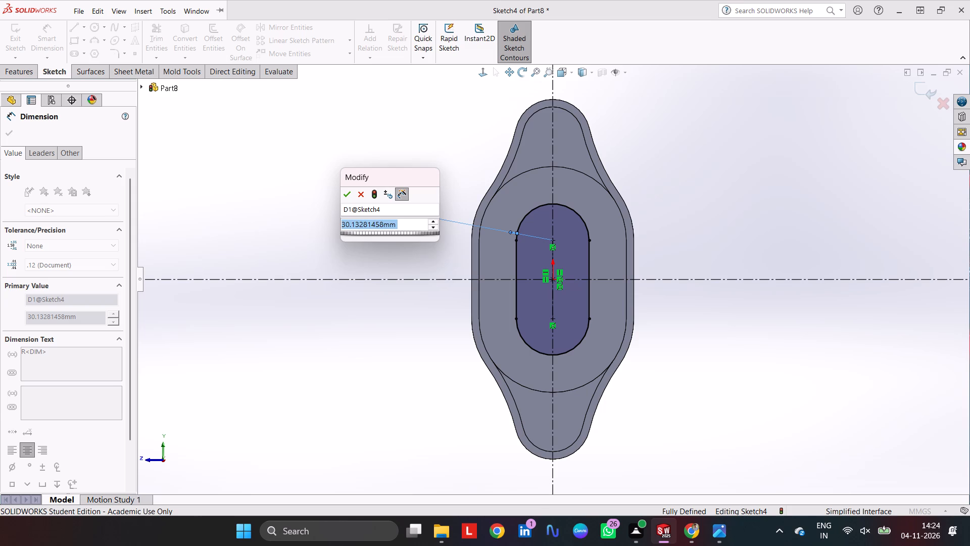
pyautogui.write('78/2')
pyautogui.press('Return')
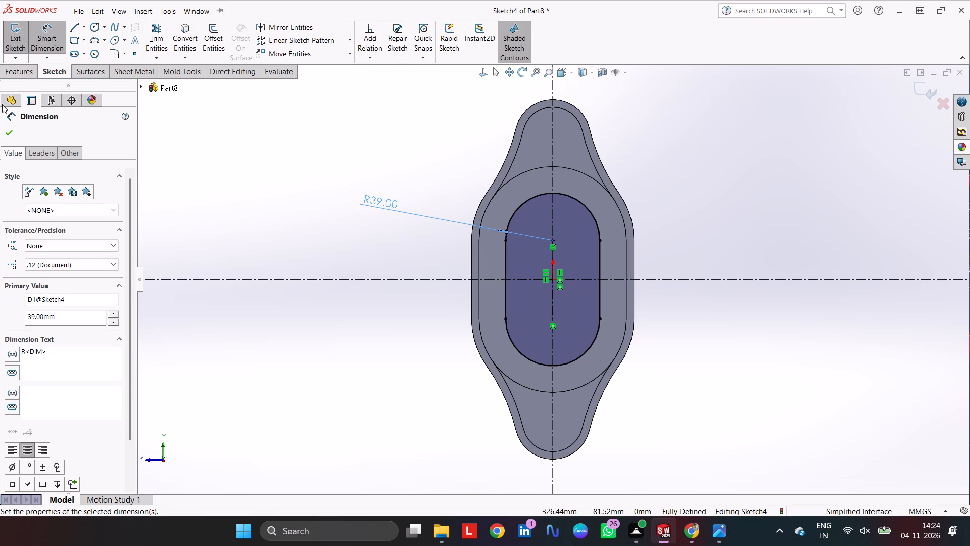
# Cut the 39 mm radius slot 52 mm deep into the slot-shaped boss with a blind Extruded Cut.
pyautogui.click(12, 69)
pyautogui.click(20, 43)
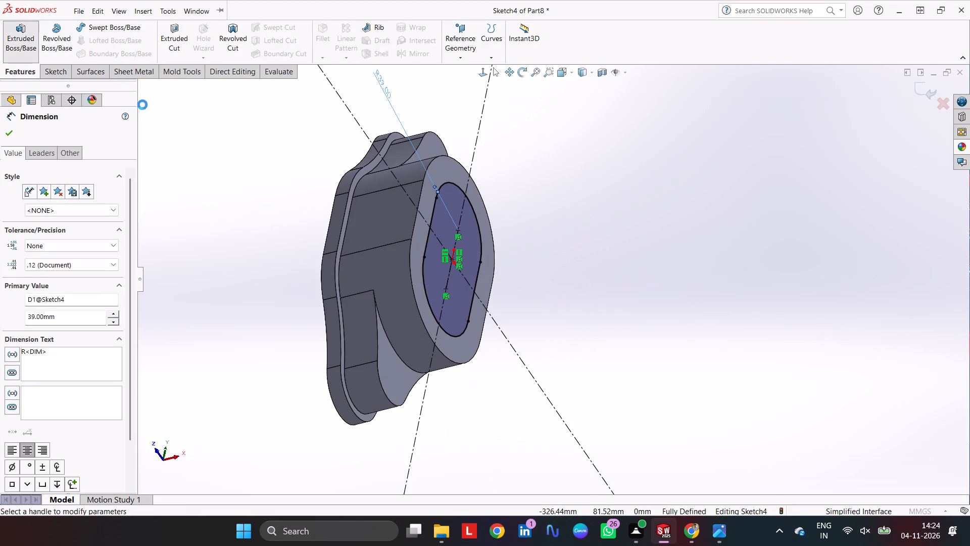
pyautogui.click(29, 127)
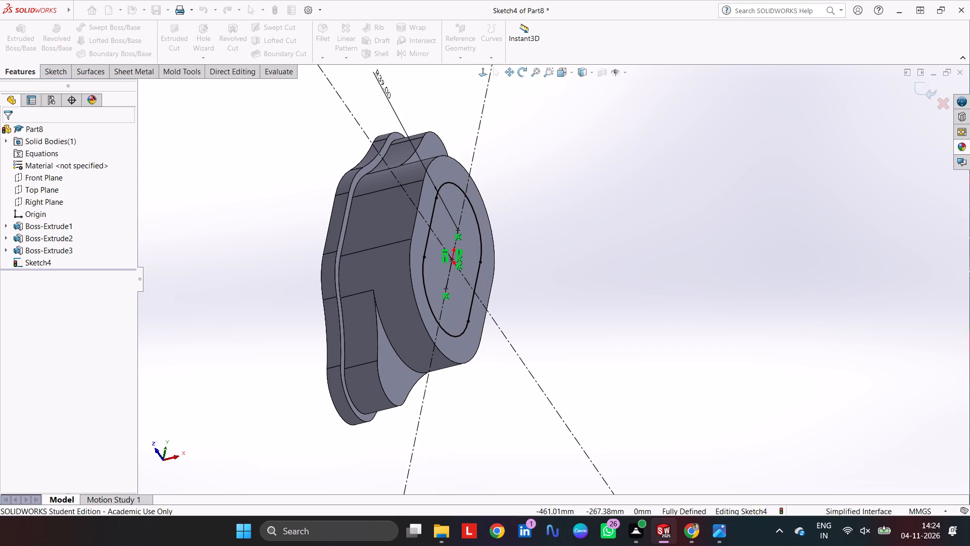
pyautogui.click(171, 34)
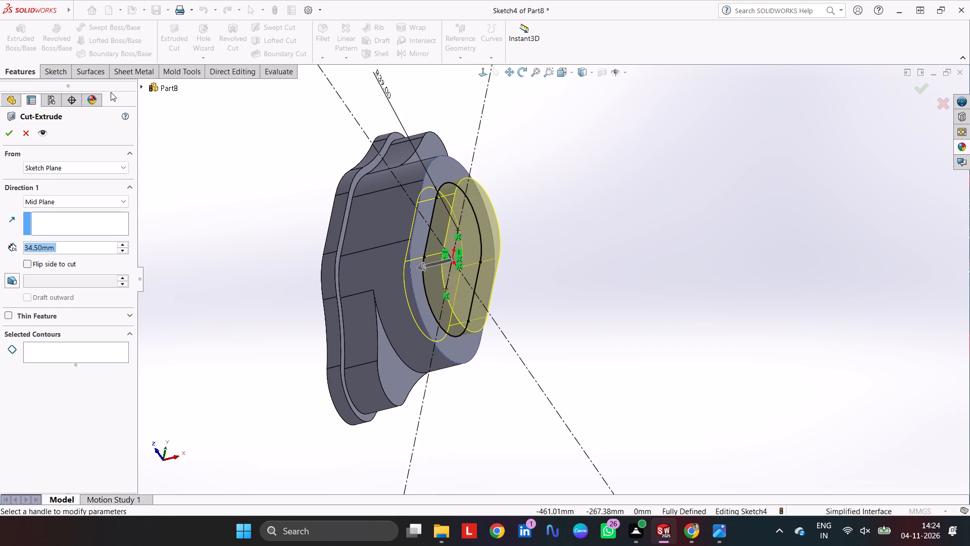
pyautogui.click(46, 203)
pyautogui.click(47, 208)
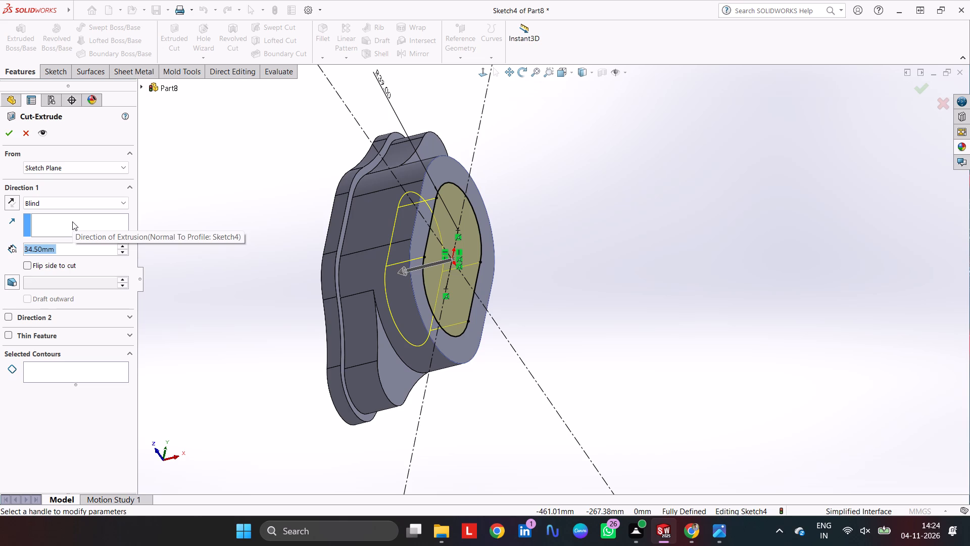
pyautogui.write('52')
pyautogui.press('Return')
pyautogui.press('Return')
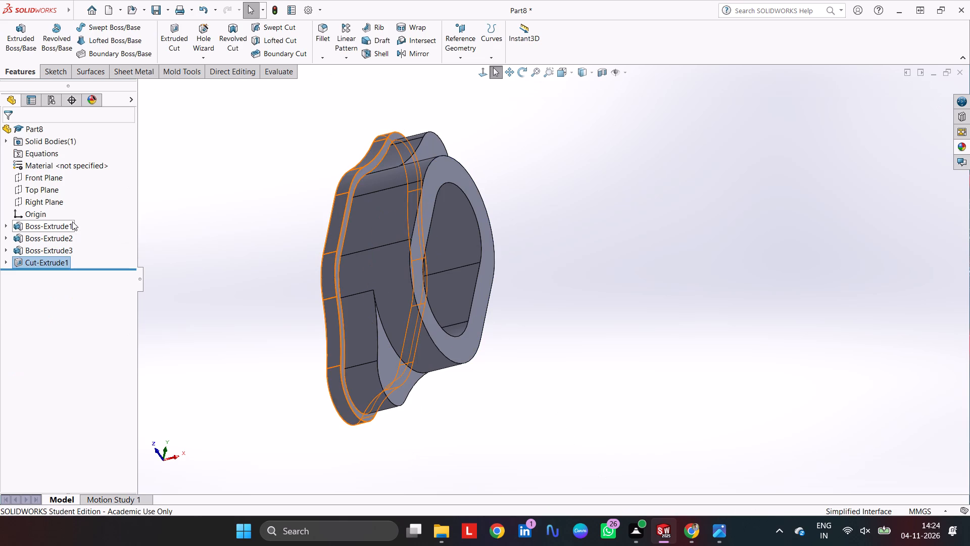
pyautogui.click(598, 212)
# Sketch on the boss's outer rim face around the pocket and draw infinite vertical and horizontal construction lines through the origin.
pyautogui.moveTo(593, 213); pyautogui.dragTo(508, 240, button='middle')
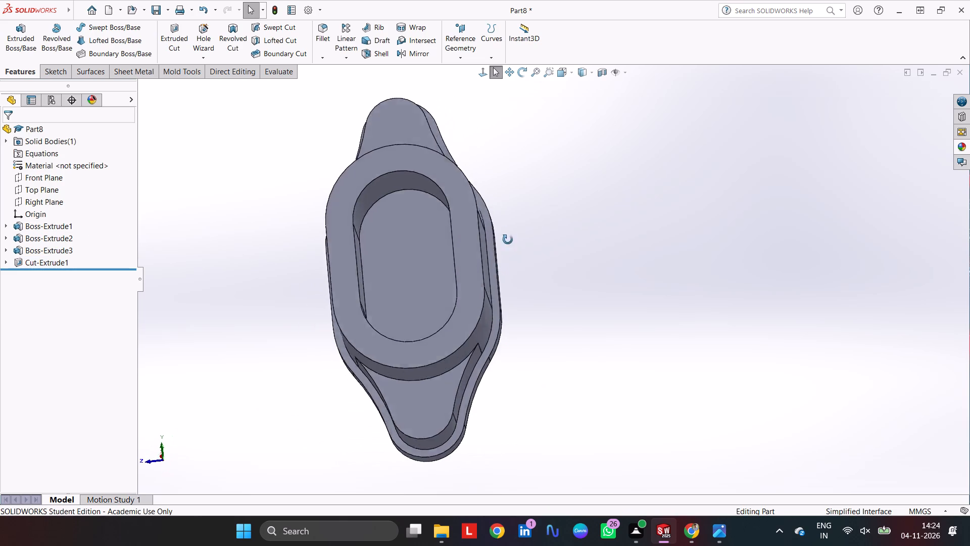
pyautogui.moveTo(508, 240); pyautogui.dragTo(515, 213, button='middle')
pyautogui.click(435, 148)
pyautogui.click(435, 155)
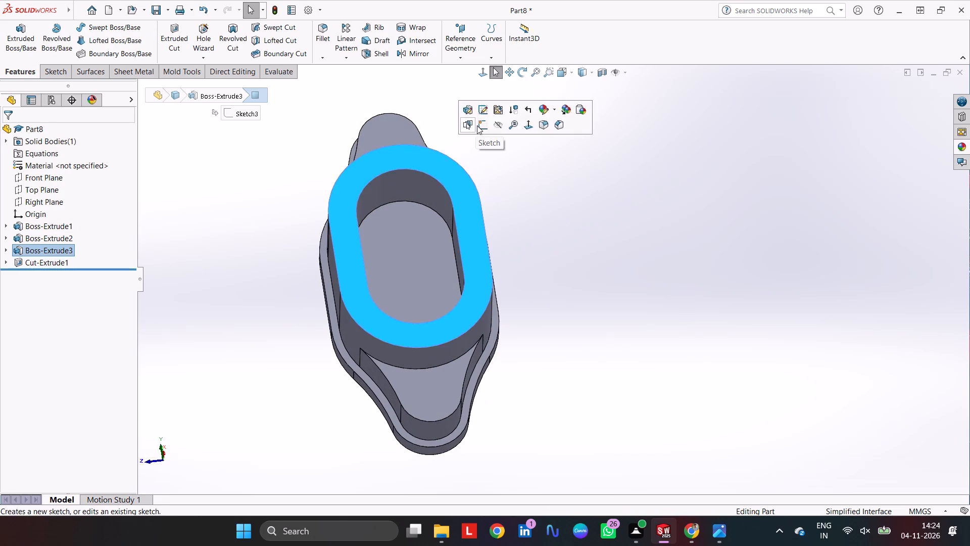
pyautogui.click(478, 121)
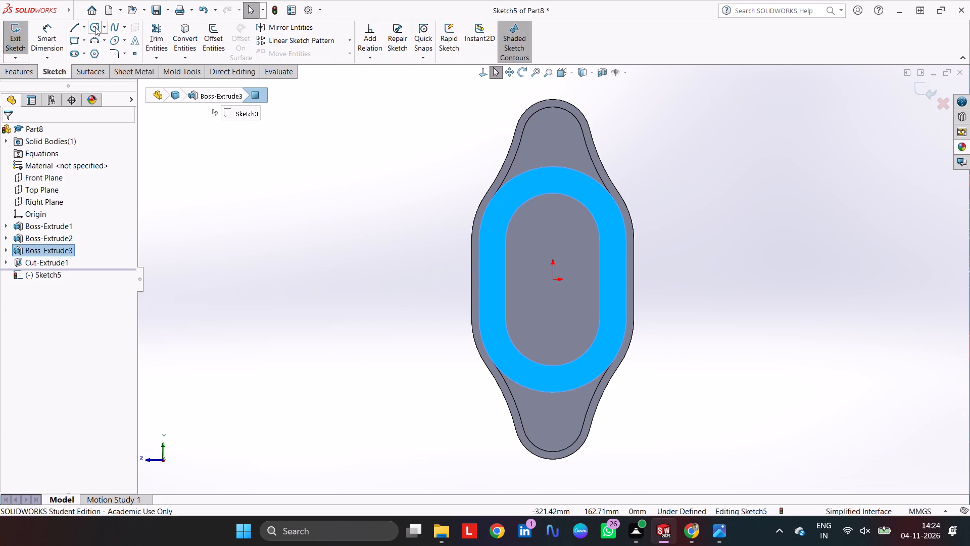
pyautogui.click(75, 29)
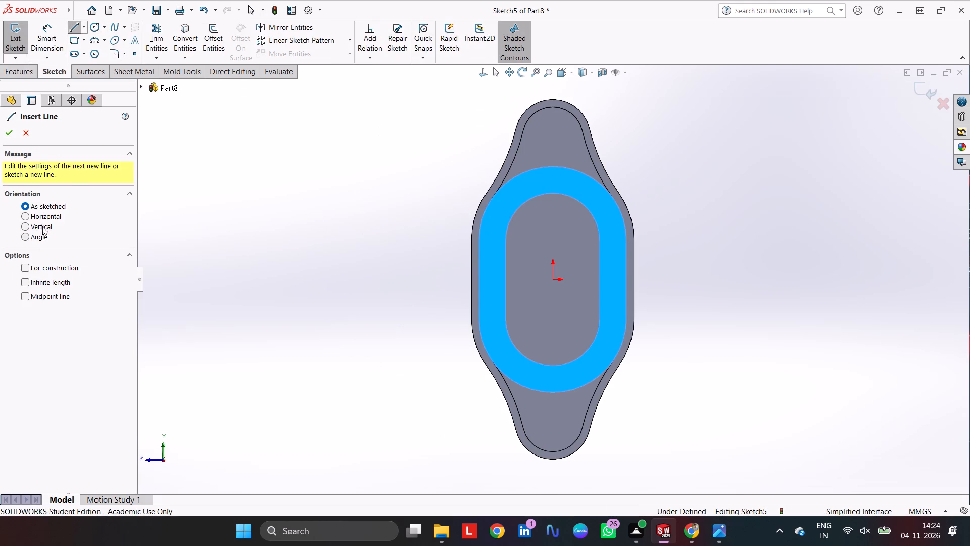
pyautogui.click(42, 224)
pyautogui.click(42, 285)
pyautogui.click(43, 268)
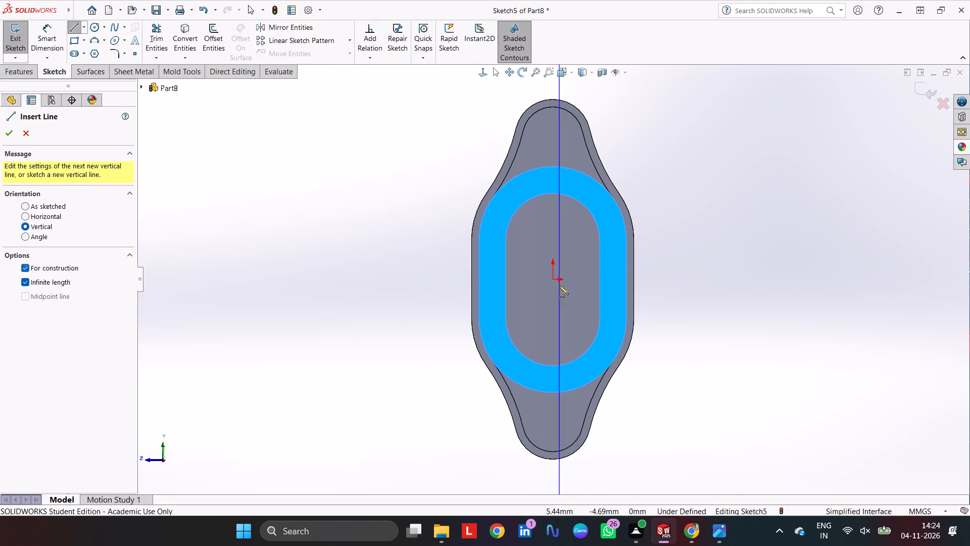
pyautogui.click(552, 282)
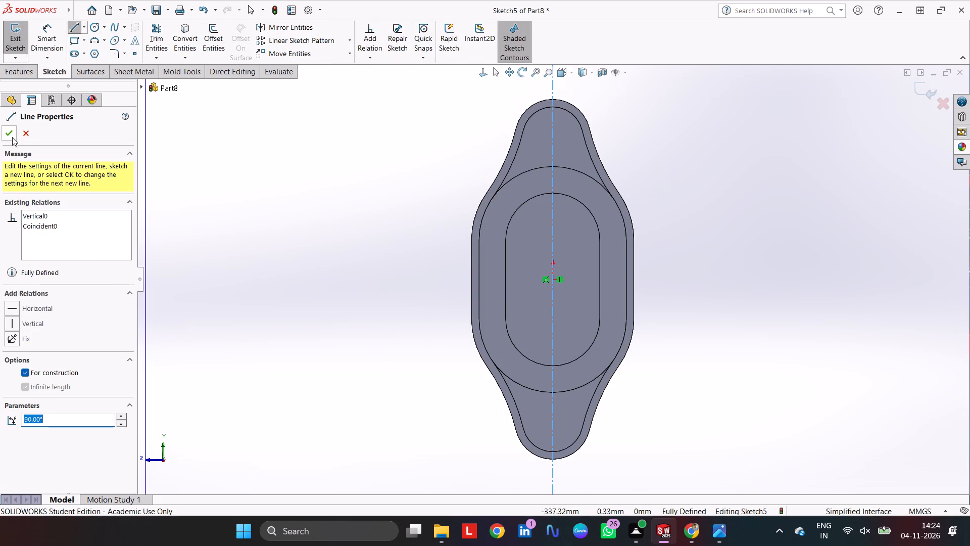
pyautogui.click(12, 136)
pyautogui.click(38, 212)
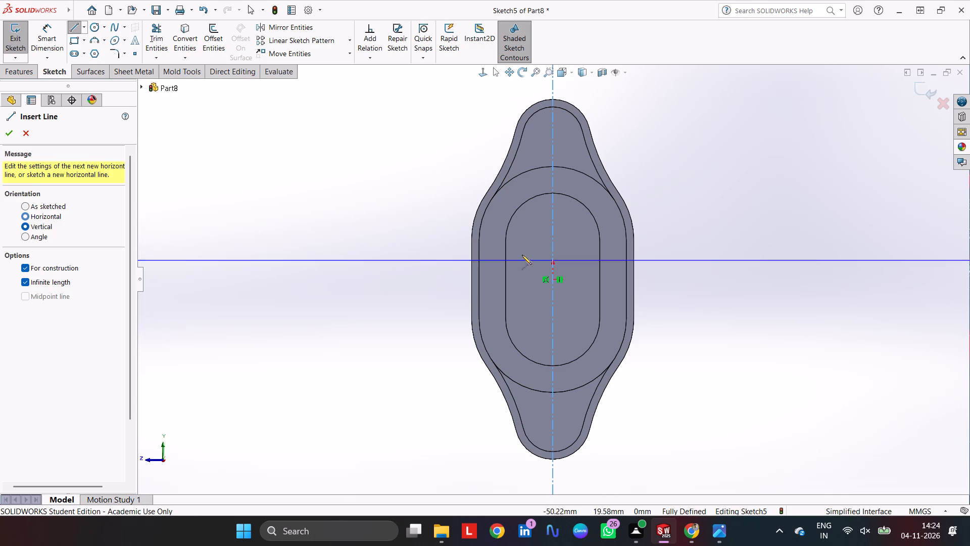
pyautogui.click(555, 280)
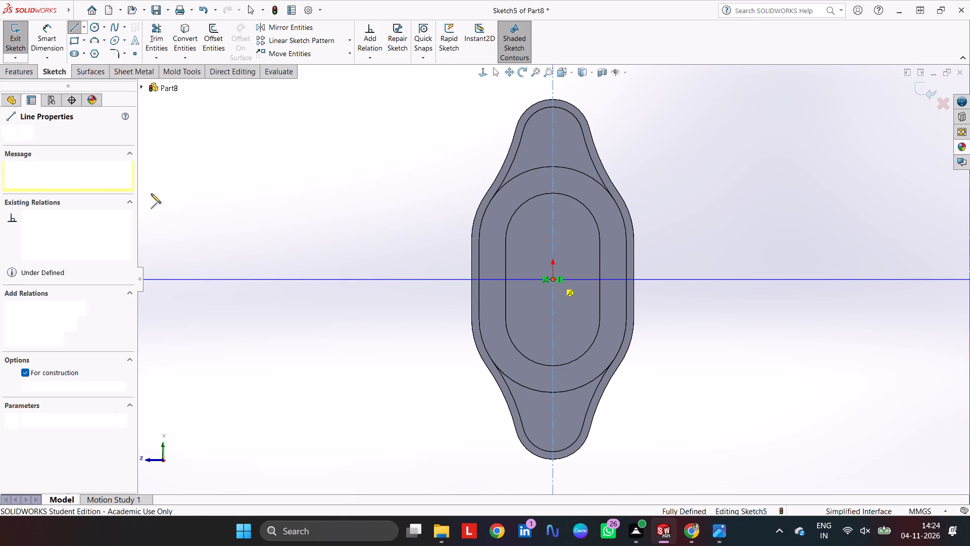
pyautogui.click(4, 131)
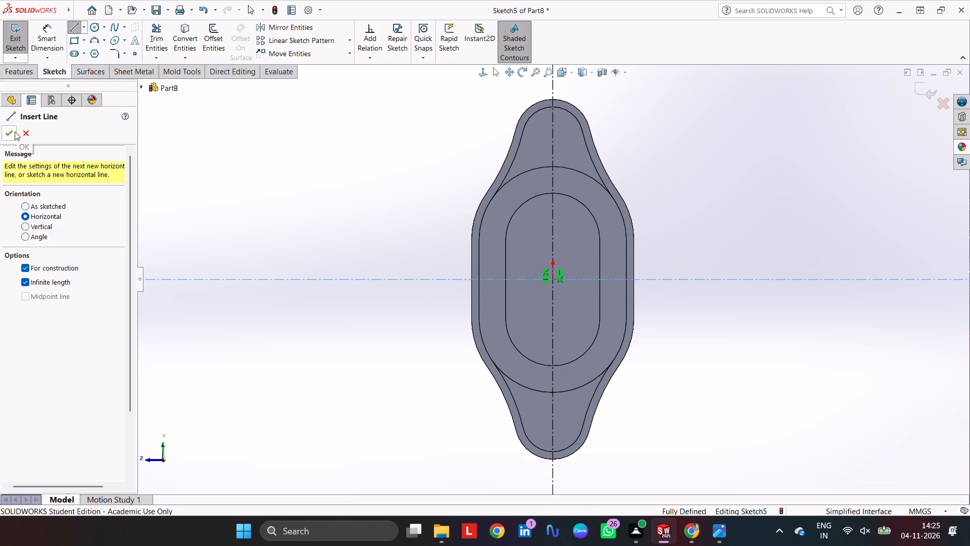
# Sketch a vertical straight slot around the pocket opening, 65 mm between the pocket's arc centres and about 87 mm wide.
pyautogui.click(75, 54)
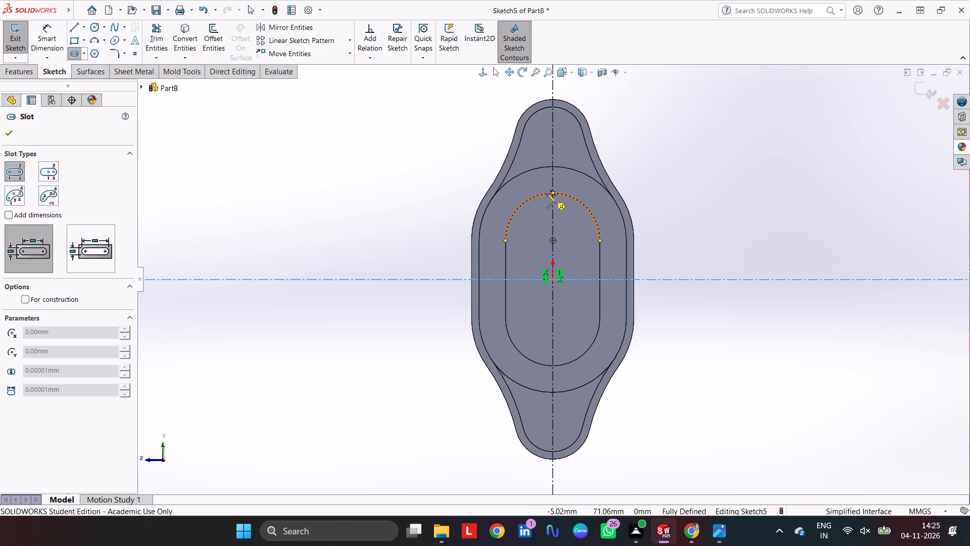
pyautogui.click(552, 240)
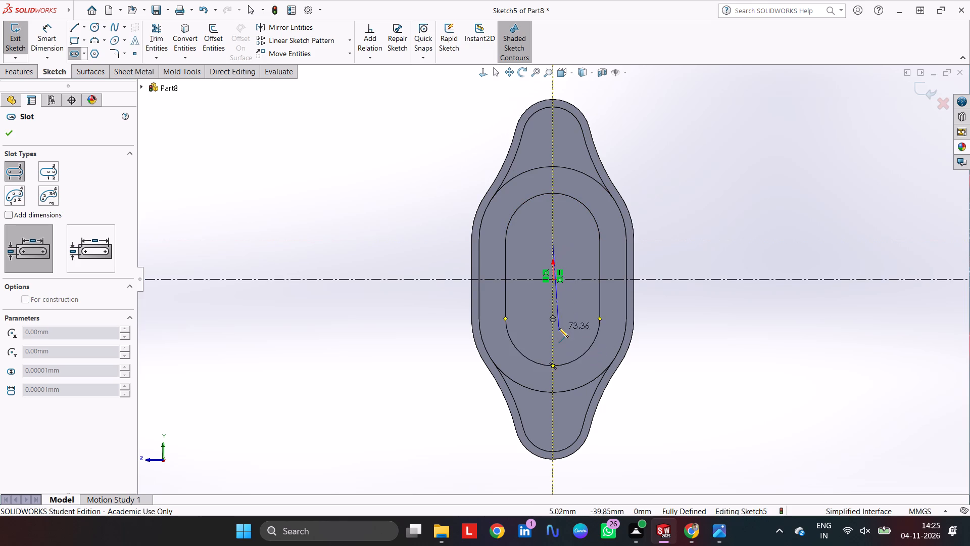
pyautogui.click(553, 319)
pyautogui.click(500, 351)
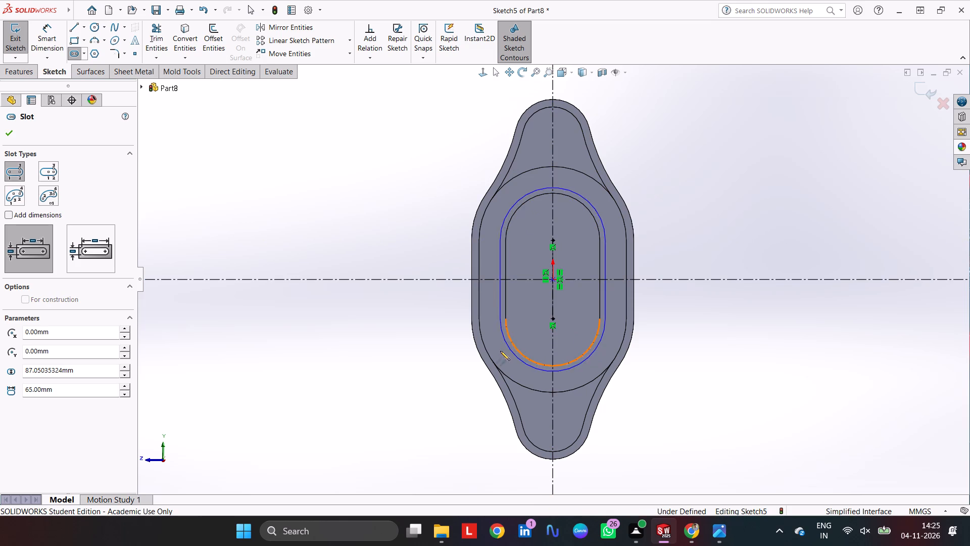
# Dimension the new slot's upper end arc with a radius of 78/2, giving 39 mm.
pyautogui.click(43, 36)
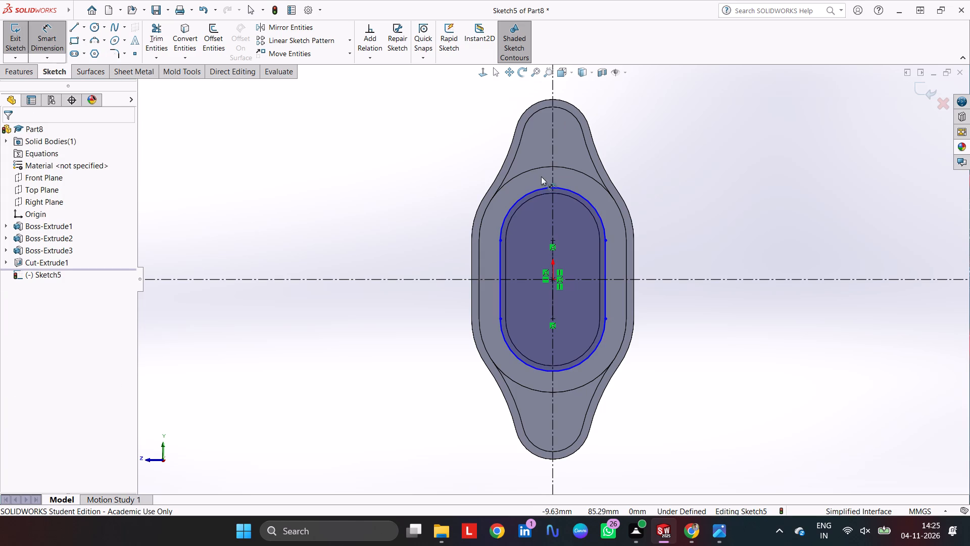
pyautogui.click(538, 191)
pyautogui.click(364, 200)
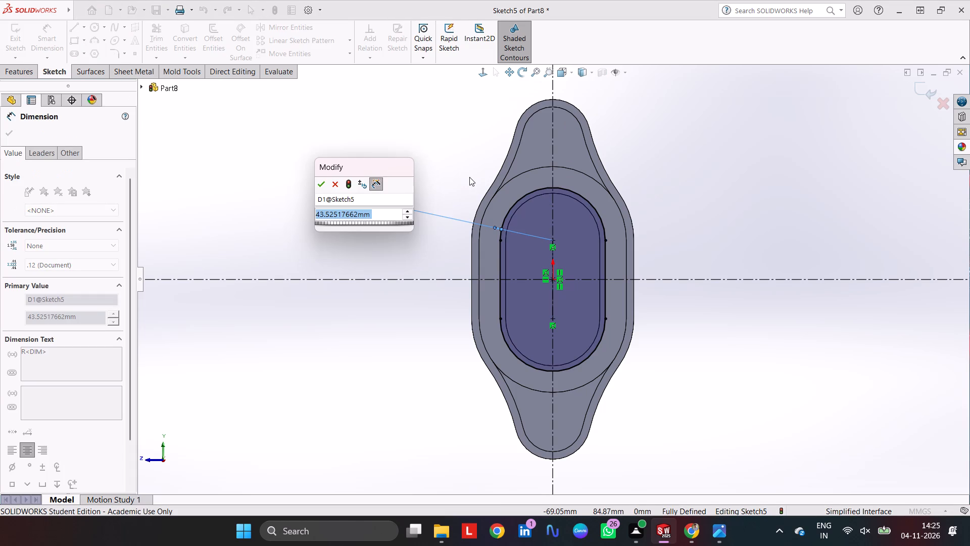
pyautogui.write('78/2')
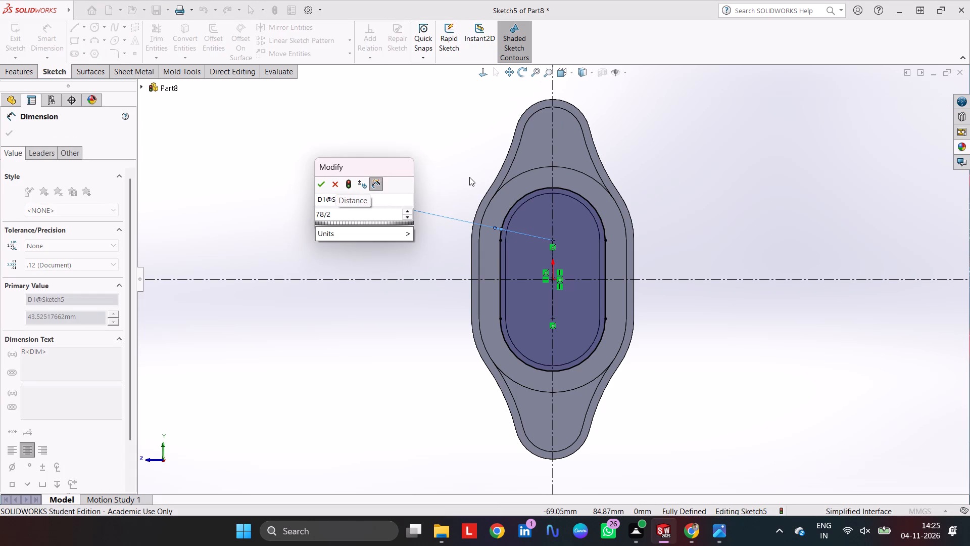
pyautogui.press('Return')
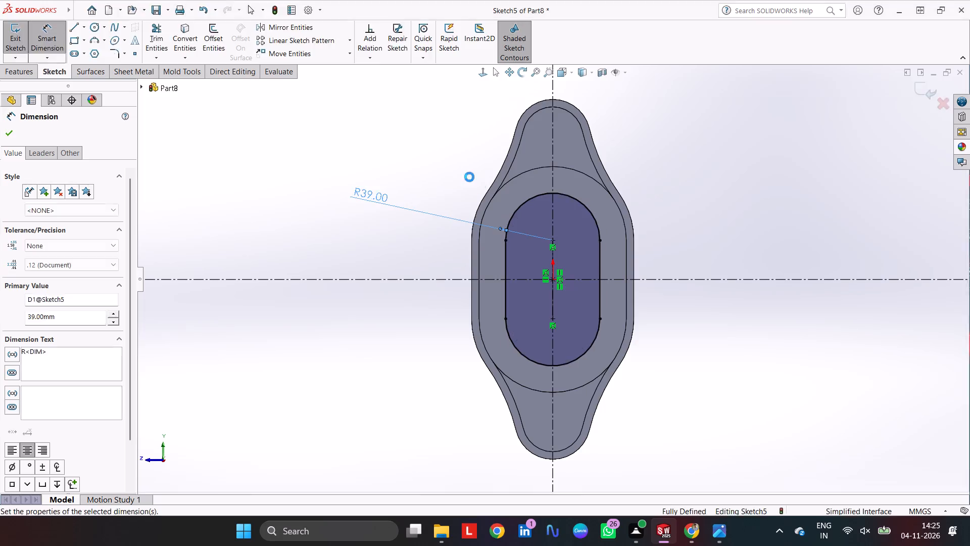
# Add 2.5 mm to the slot's end arc radius, making it 41.5 mm.
pyautogui.doubleClick(379, 194)
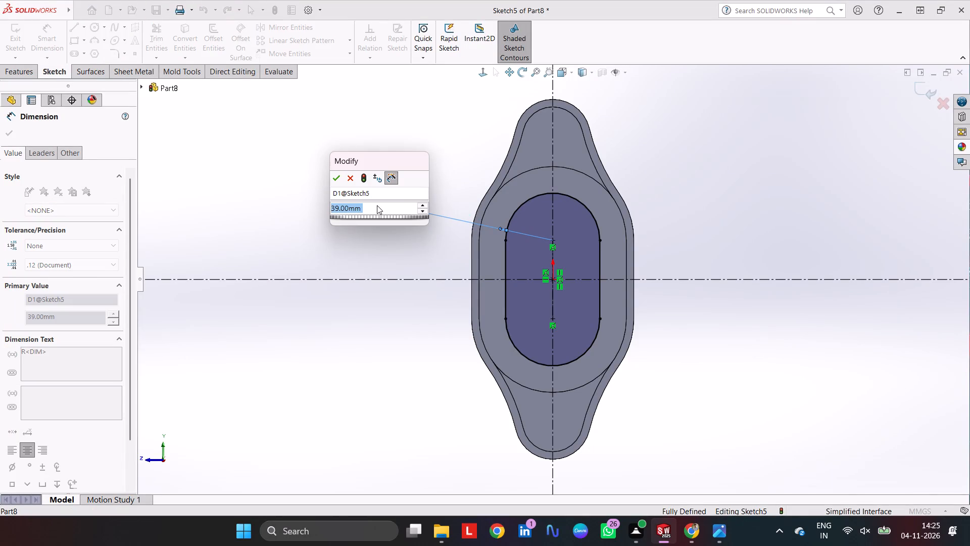
pyautogui.click(377, 205)
pyautogui.hotkey('shift', '+')
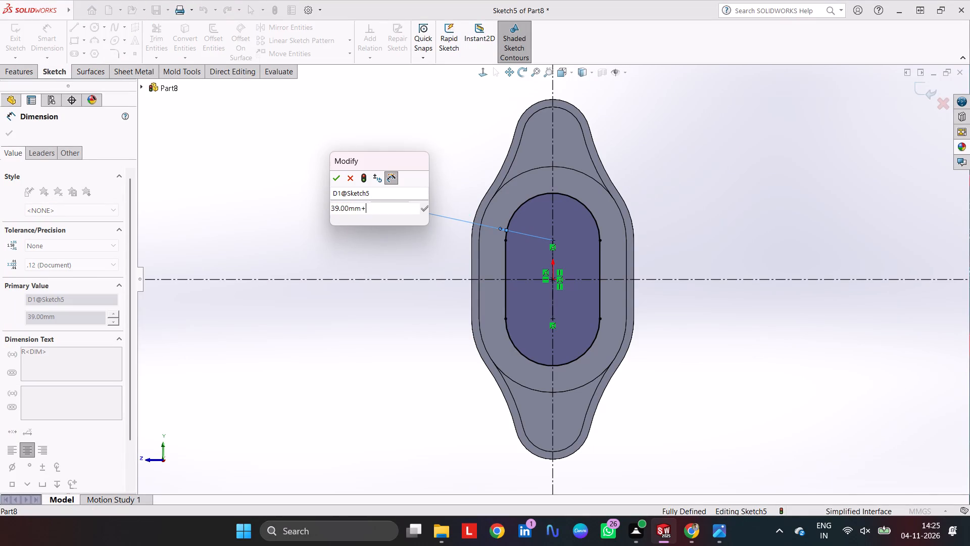
pyautogui.write('2.')
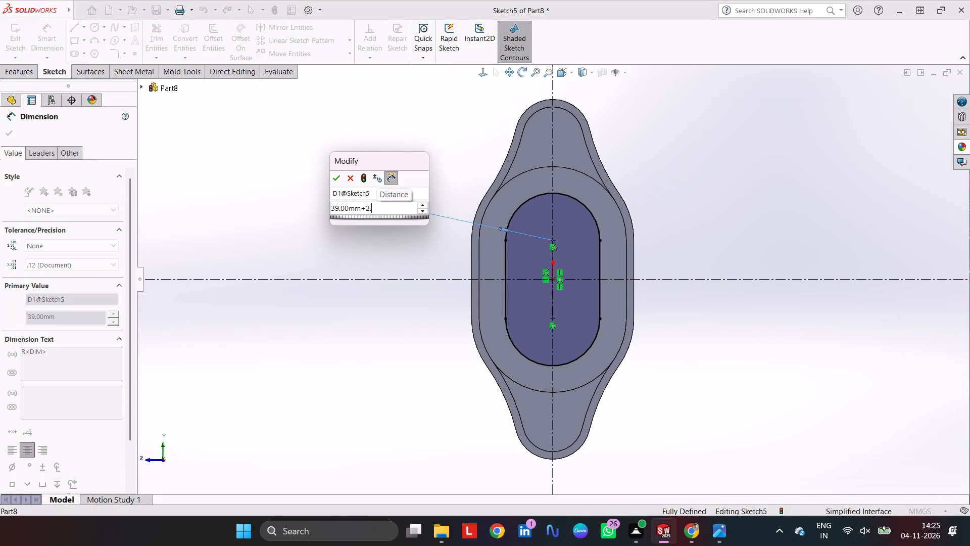
pyautogui.press('5')
pyautogui.press('Return')
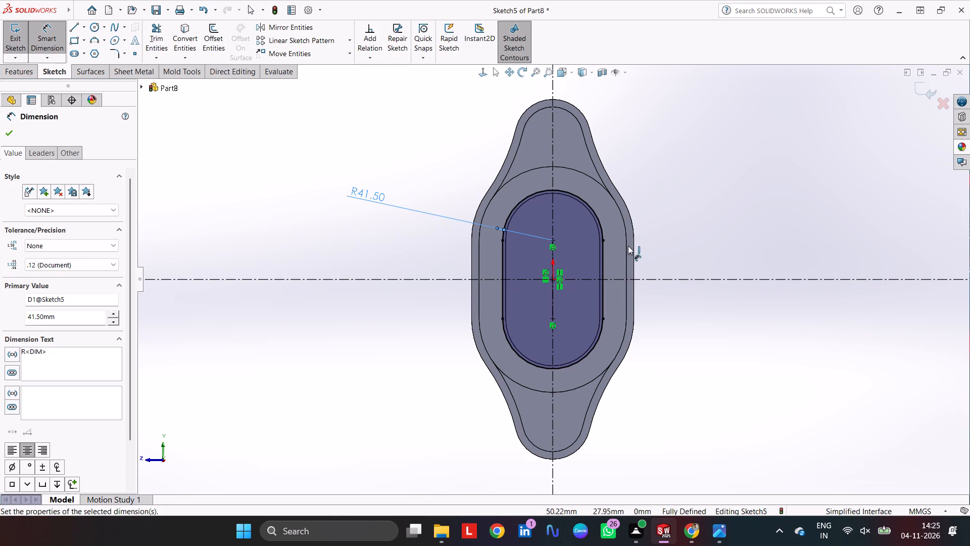
# Cut the 41.5 mm radius slot 2.5 mm deep as a blind Extruded Cut, forming a shallow step around the pocket's mouth.
pyautogui.click(16, 74)
pyautogui.click(181, 35)
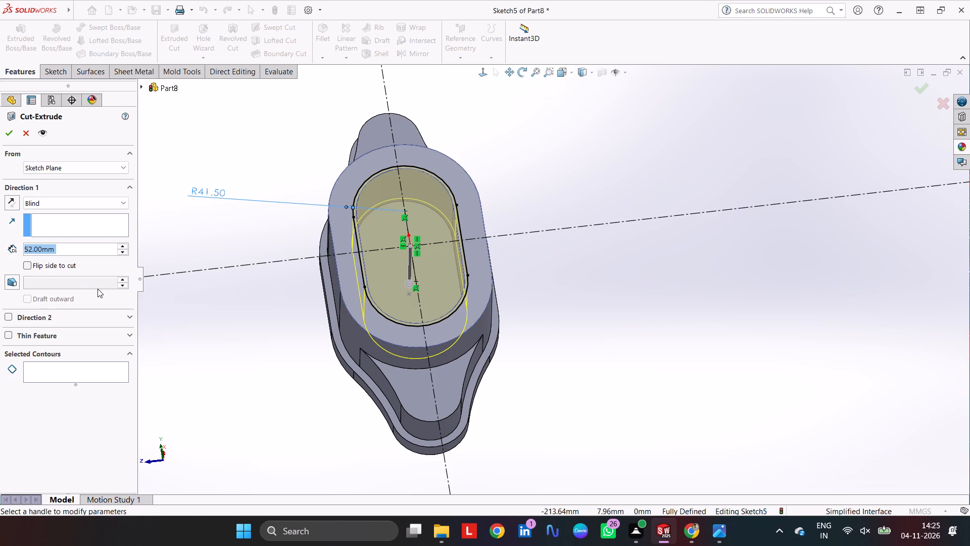
pyautogui.write('2.5')
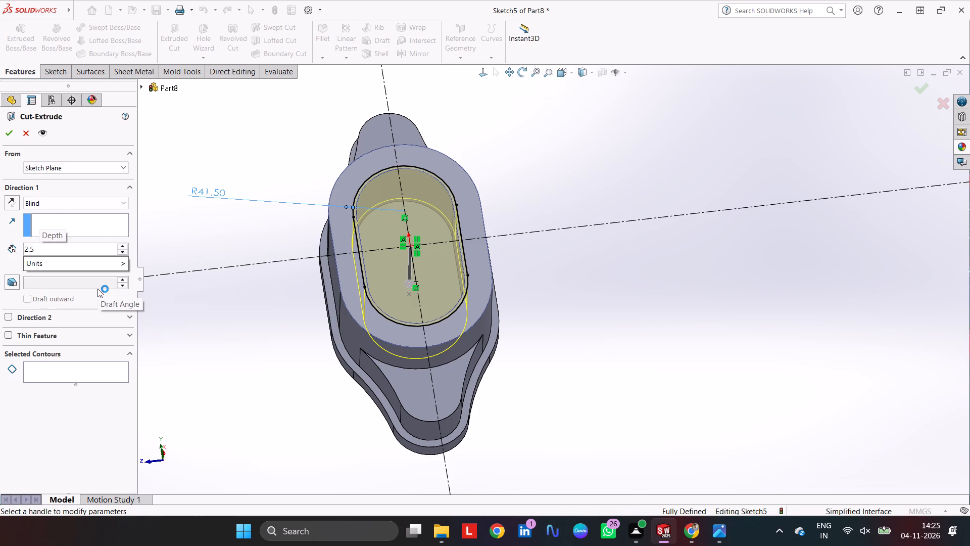
pyautogui.press('Return')
pyautogui.press('Return')
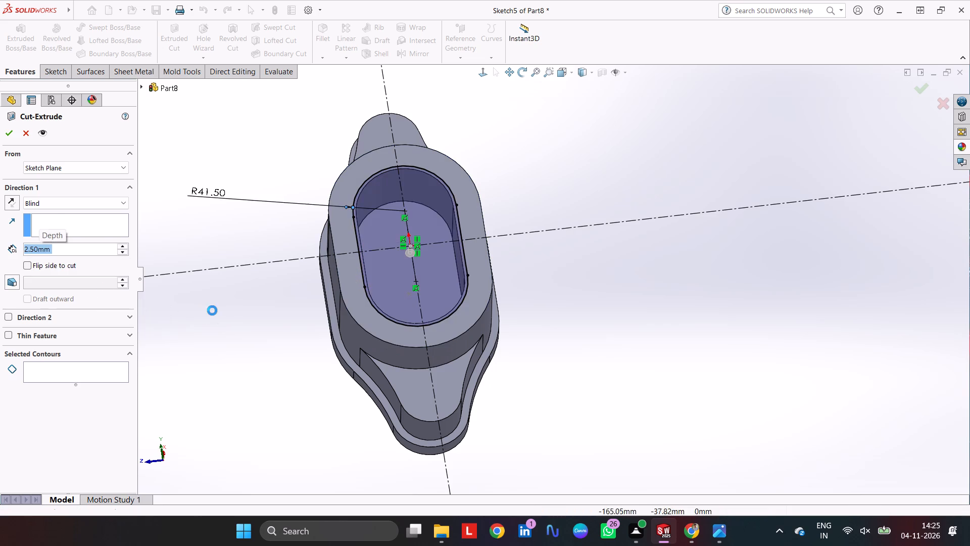
pyautogui.click(249, 313)
# Inspect the part from several sides and return to the isometric view.
pyautogui.moveTo(248, 316); pyautogui.dragTo(302, 219, button='middle')
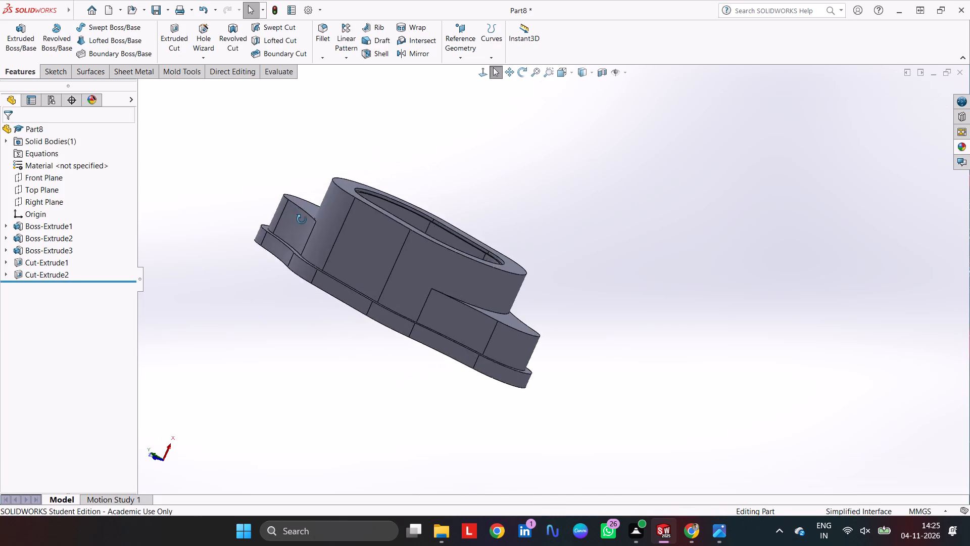
pyautogui.moveTo(302, 219); pyautogui.dragTo(399, 290, button='middle')
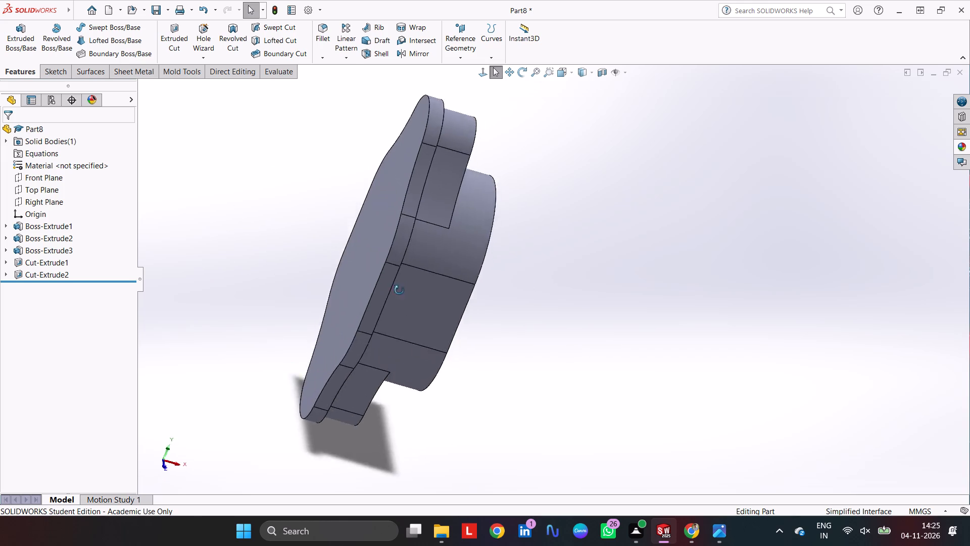
pyautogui.moveTo(399, 290); pyautogui.dragTo(325, 223, button='middle')
pyautogui.hotkey('ctrl', '7')
pyautogui.click(816, 273)
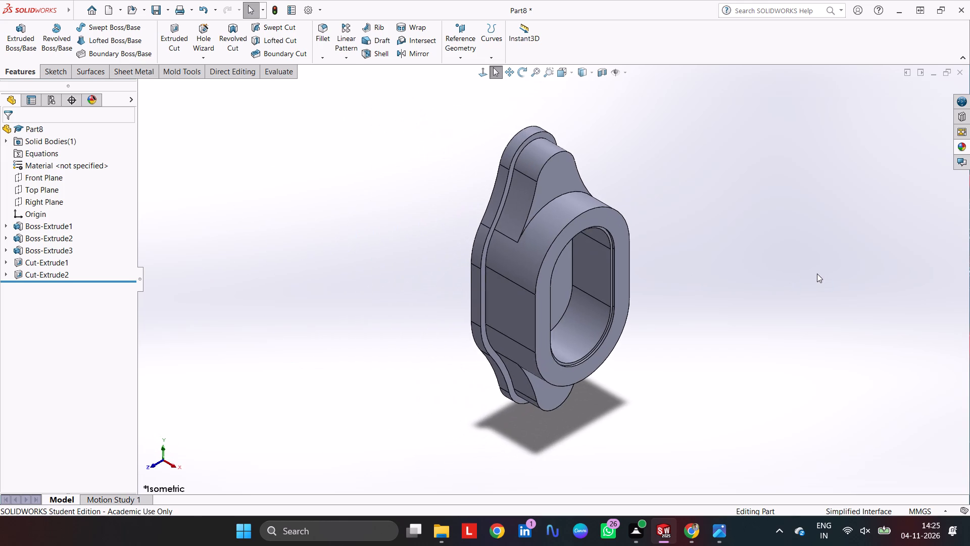
# Start a sketch on the slot pocket's floor and draw infinite vertical and horizontal construction lines through the origin.
pyautogui.moveTo(656, 324); pyautogui.dragTo(535, 228, button='middle')
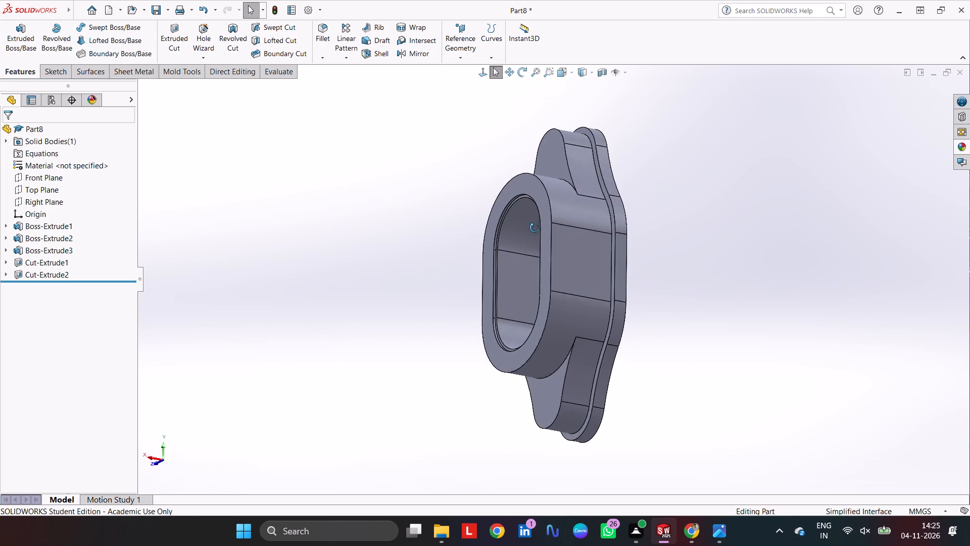
pyautogui.moveTo(535, 228); pyautogui.dragTo(566, 281, button='middle')
pyautogui.click(551, 286)
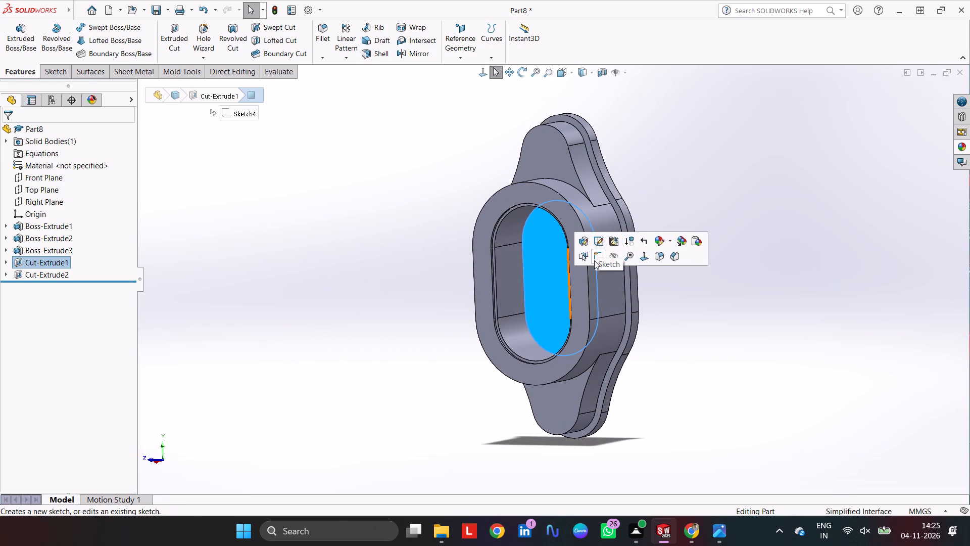
pyautogui.click(594, 259)
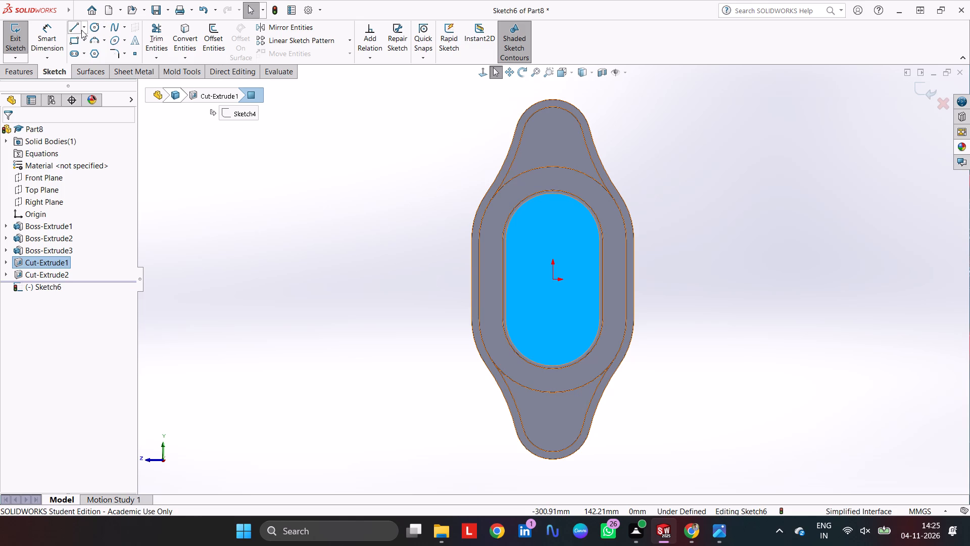
pyautogui.click(76, 23)
pyautogui.click(47, 225)
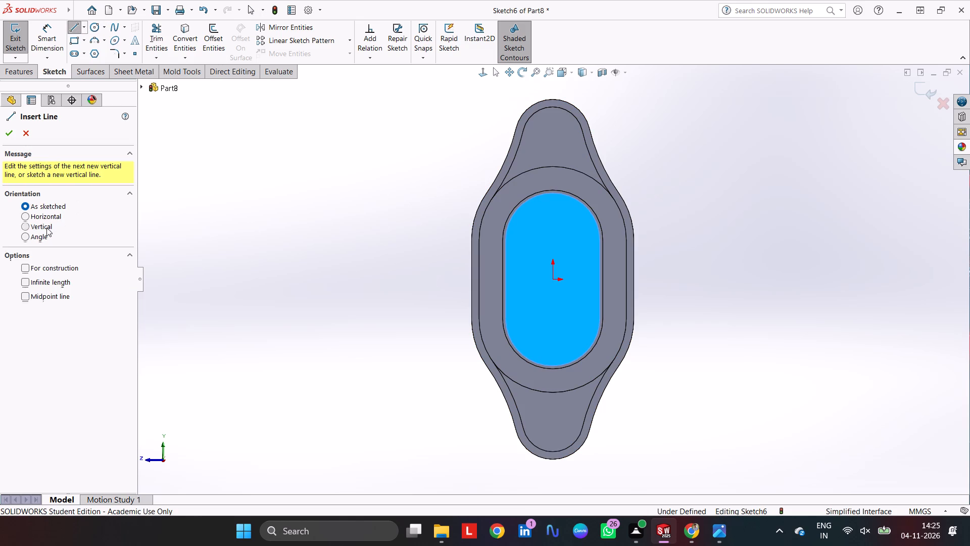
pyautogui.click(50, 278)
pyautogui.click(53, 267)
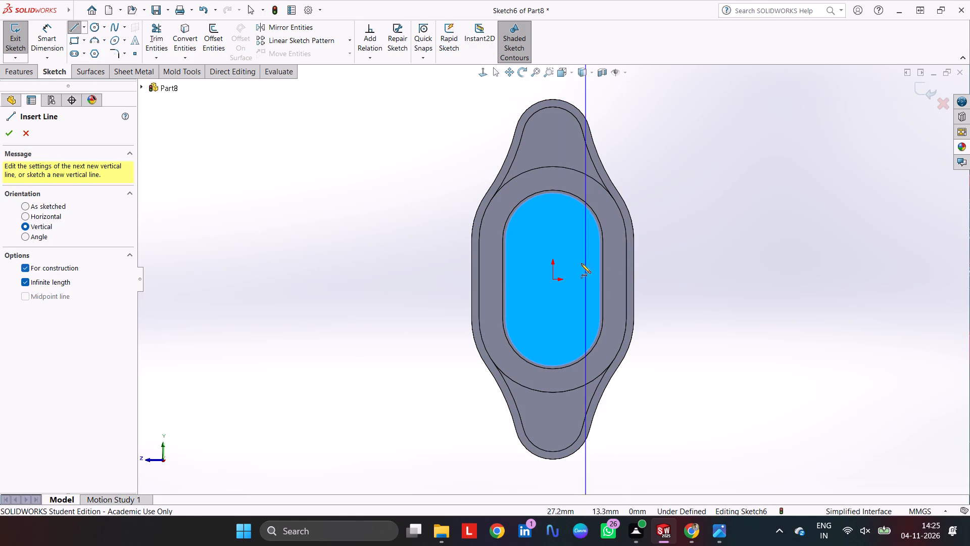
pyautogui.click(552, 281)
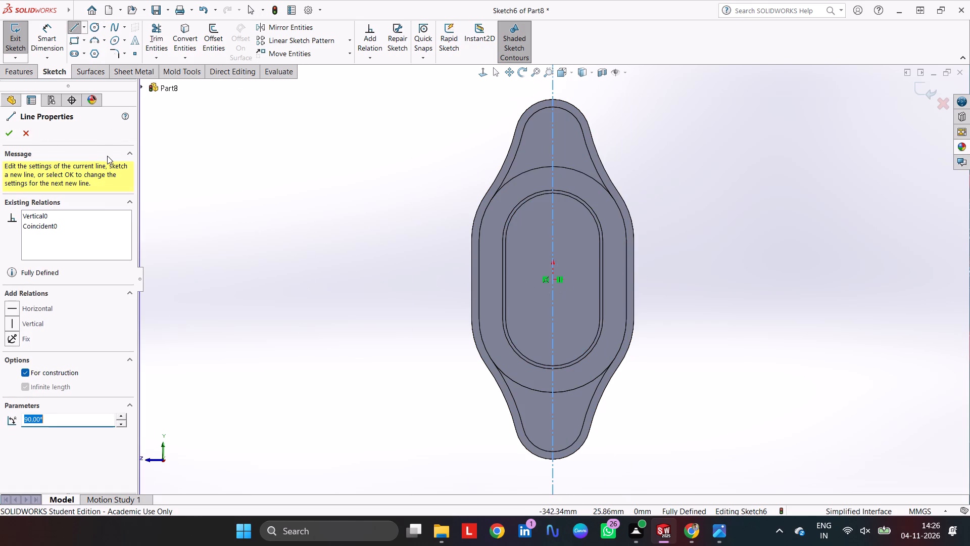
pyautogui.click(8, 135)
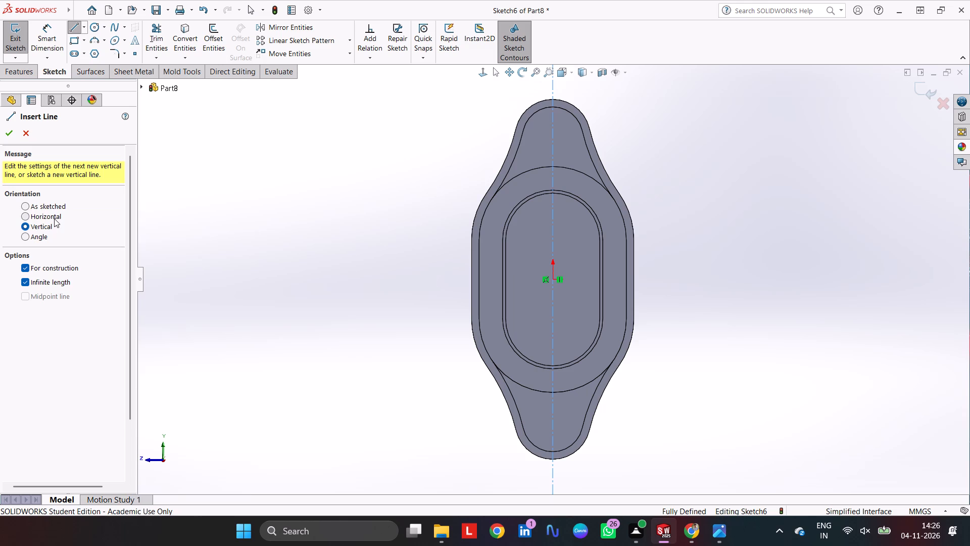
pyautogui.click(54, 218)
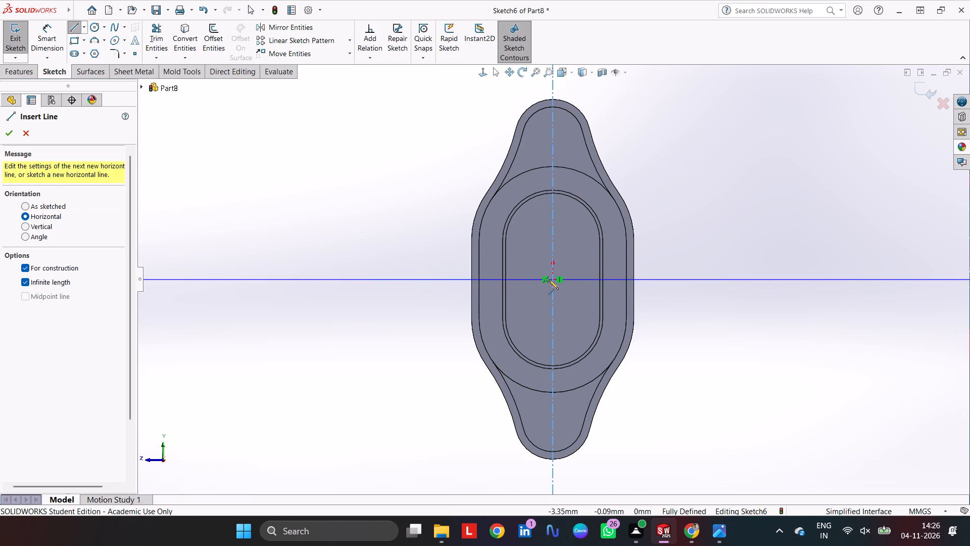
pyautogui.click(553, 280)
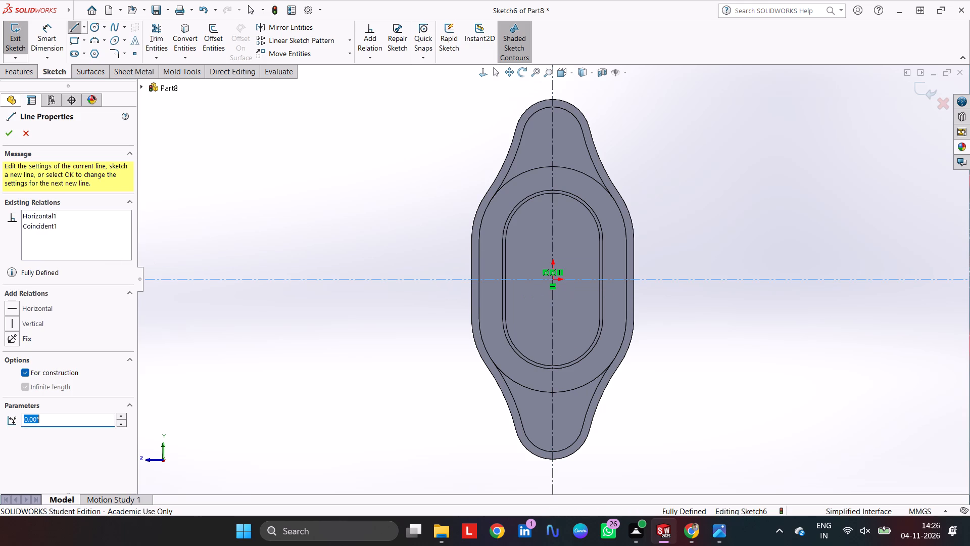
pyautogui.click(4, 131)
# Sketch a circle on the pocket floor centred on the centre point of the pocket's upper end arc.
pyautogui.click(96, 27)
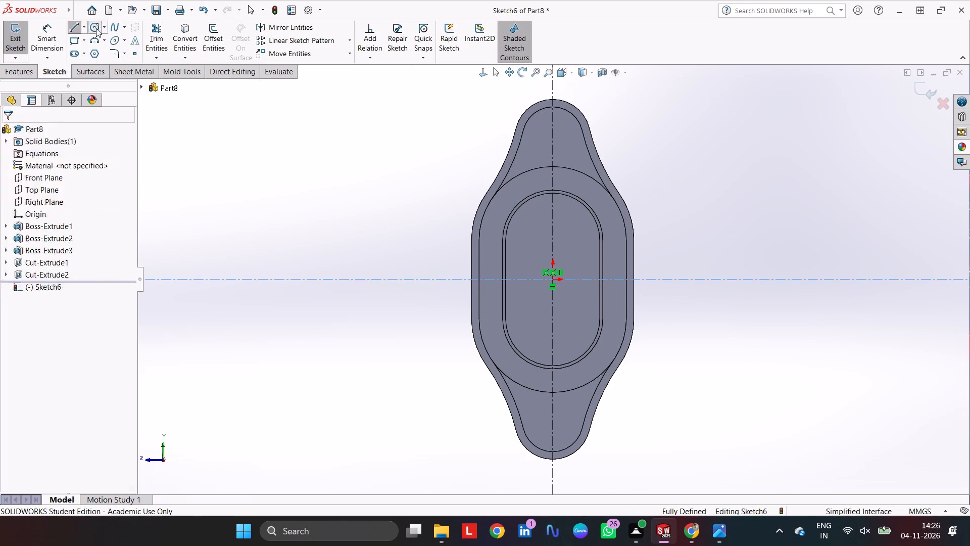
pyautogui.scroll(-2, 551, 246)
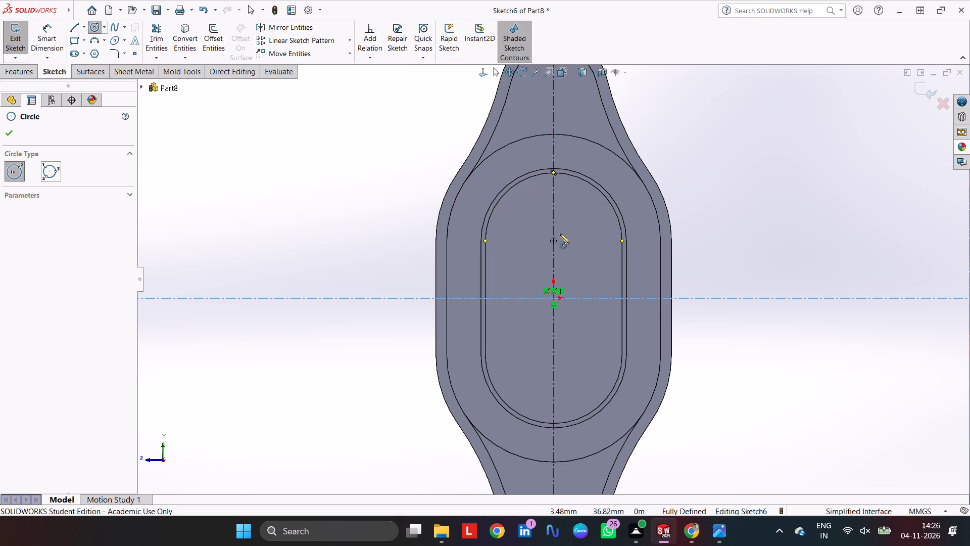
pyautogui.click(553, 242)
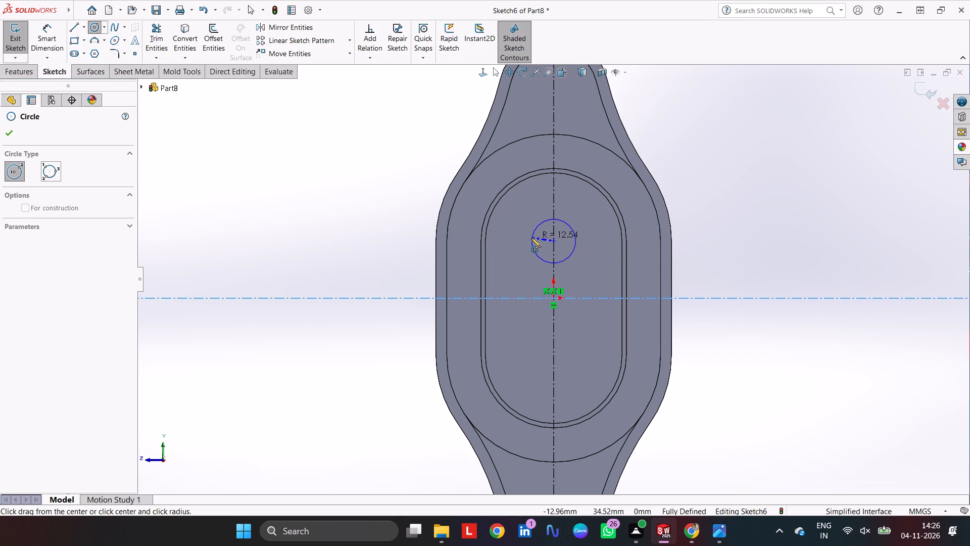
pyautogui.click(530, 237)
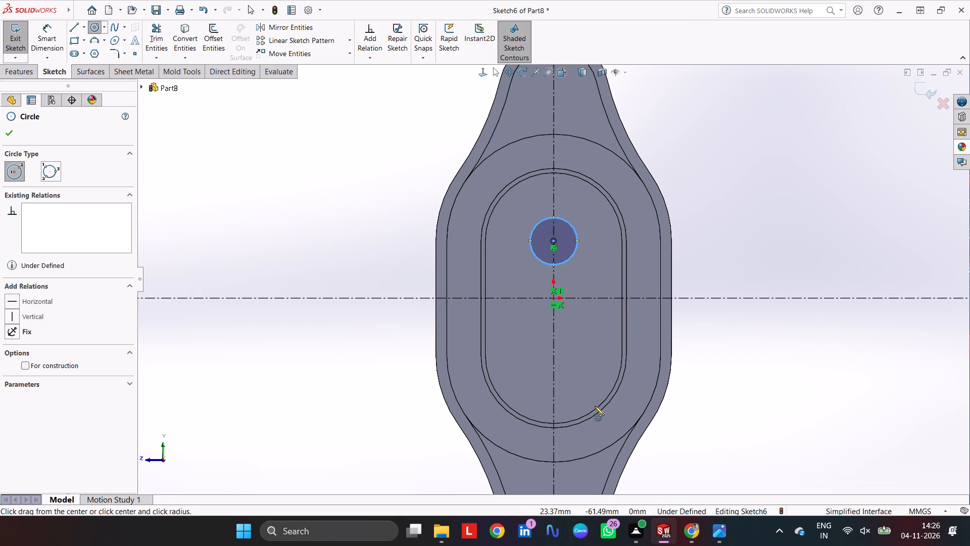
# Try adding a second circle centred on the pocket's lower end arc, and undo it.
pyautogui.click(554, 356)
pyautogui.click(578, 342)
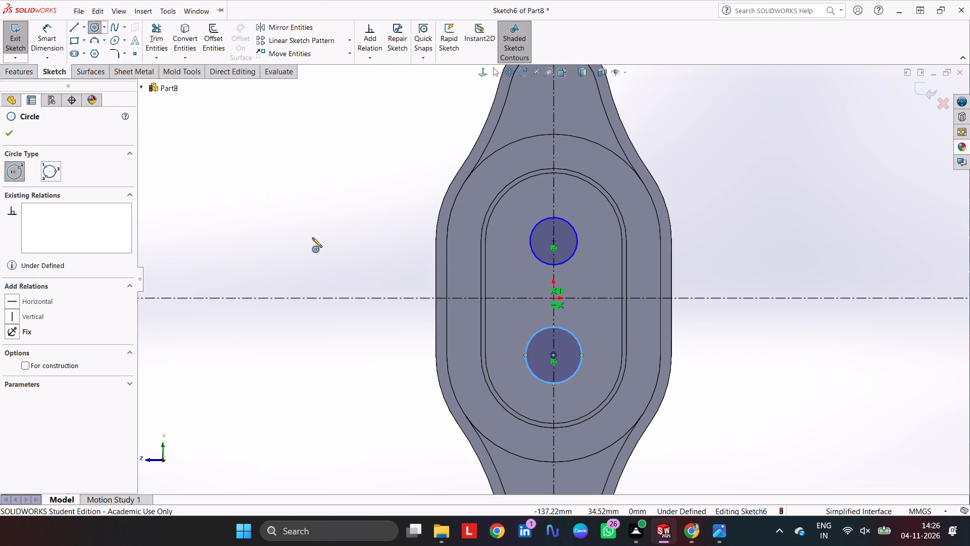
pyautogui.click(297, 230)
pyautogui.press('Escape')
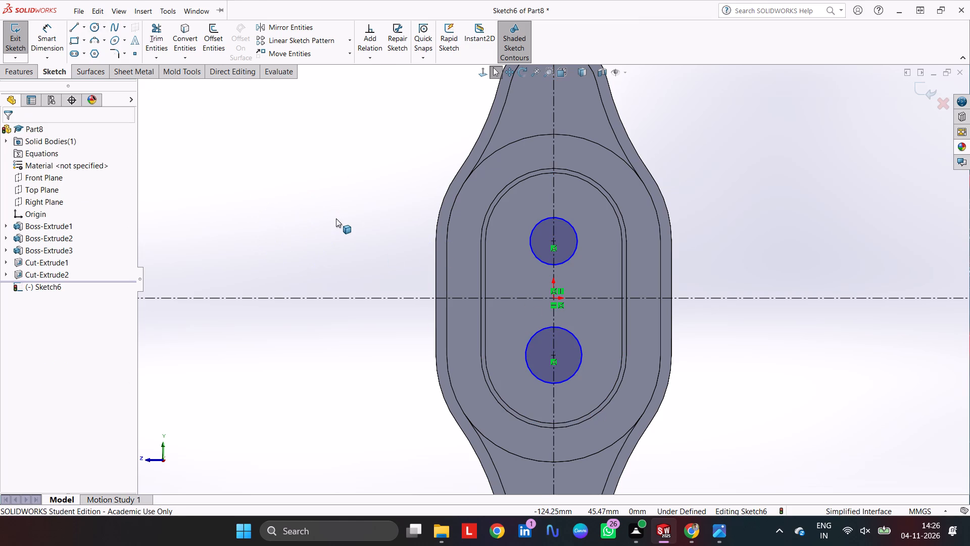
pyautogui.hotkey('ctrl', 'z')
# Dimension the upper circle with a diameter of 28 mm.
pyautogui.click(40, 29)
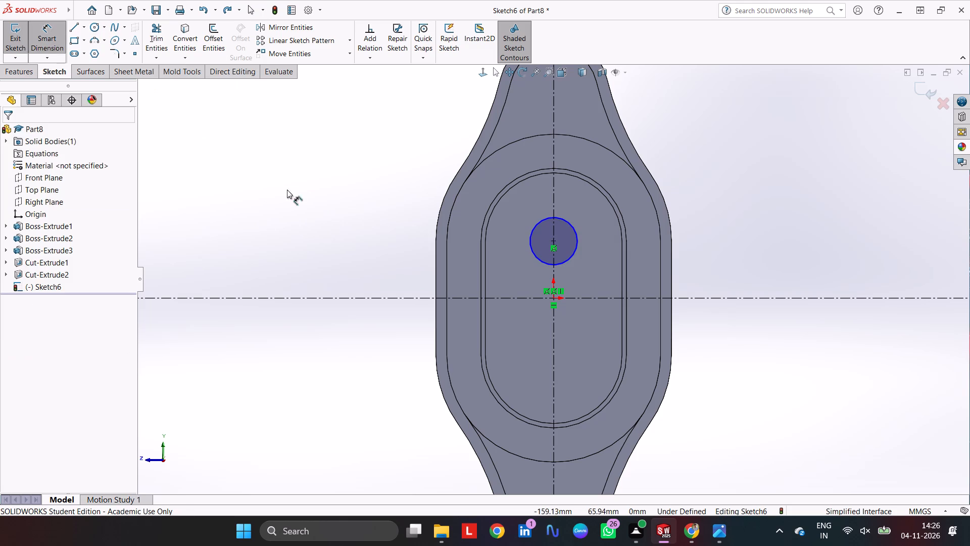
pyautogui.click(531, 235)
pyautogui.click(331, 217)
pyautogui.write('28')
pyautogui.press('Return')
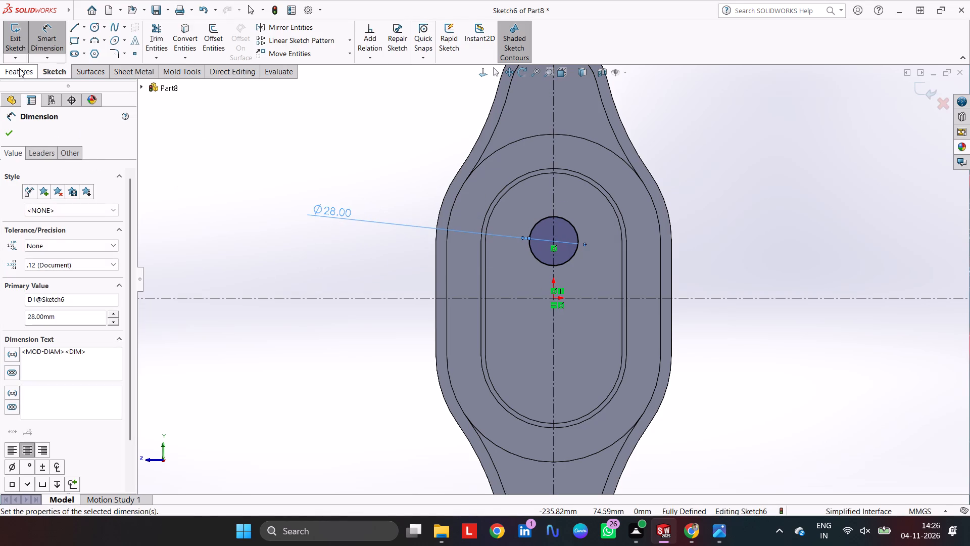
# Cut the upper 28 mm circle through the plate as a Through All Extruded Cut.
pyautogui.click(19, 68)
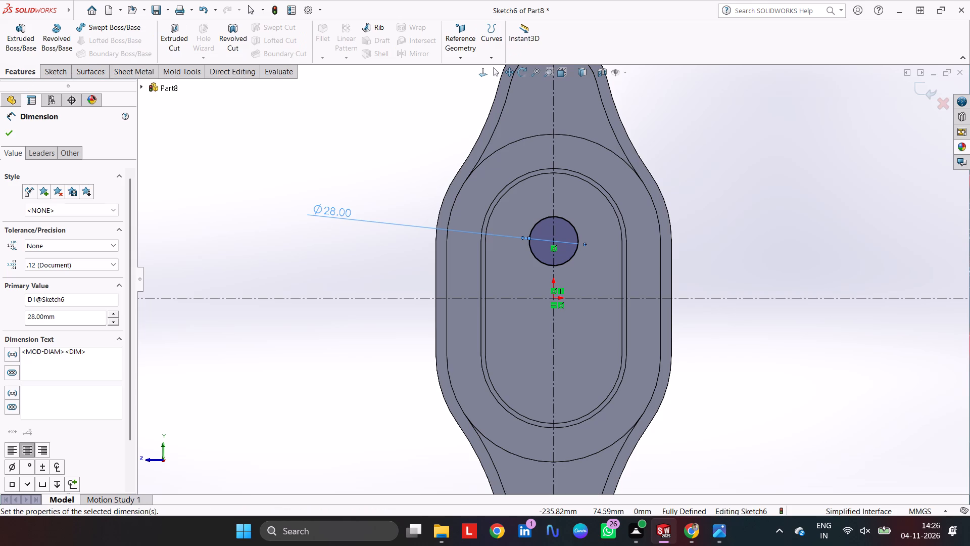
pyautogui.click(184, 26)
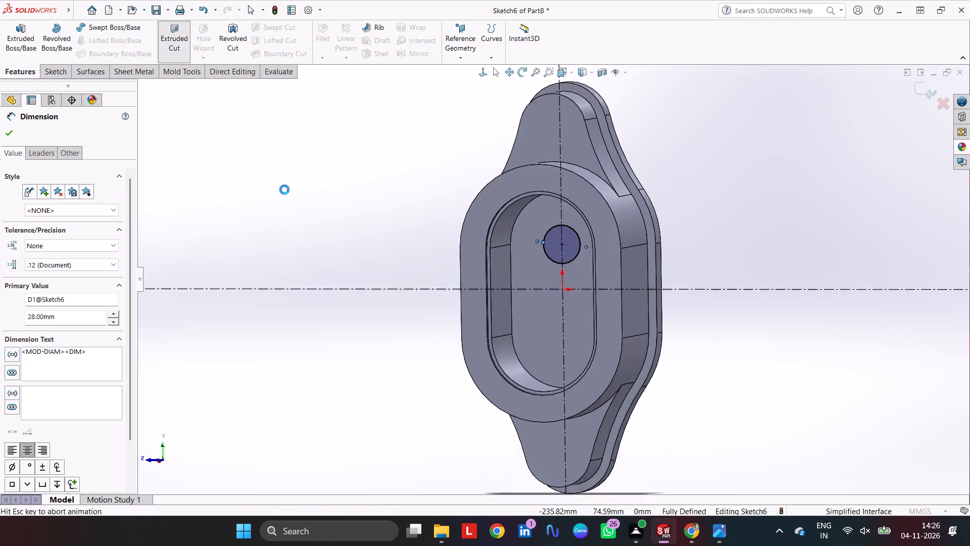
pyautogui.moveTo(346, 180); pyautogui.dragTo(238, 246, button='middle')
pyautogui.click(58, 207)
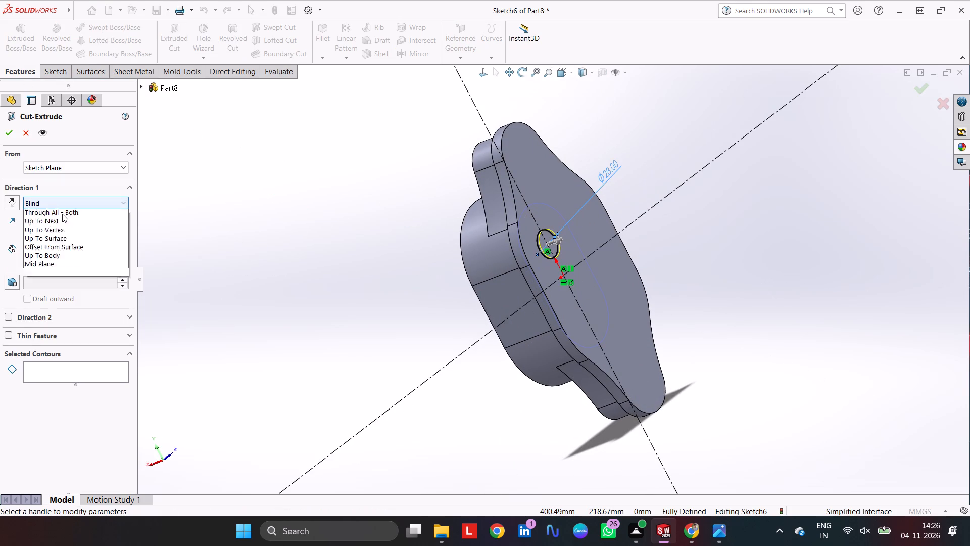
pyautogui.click(61, 221)
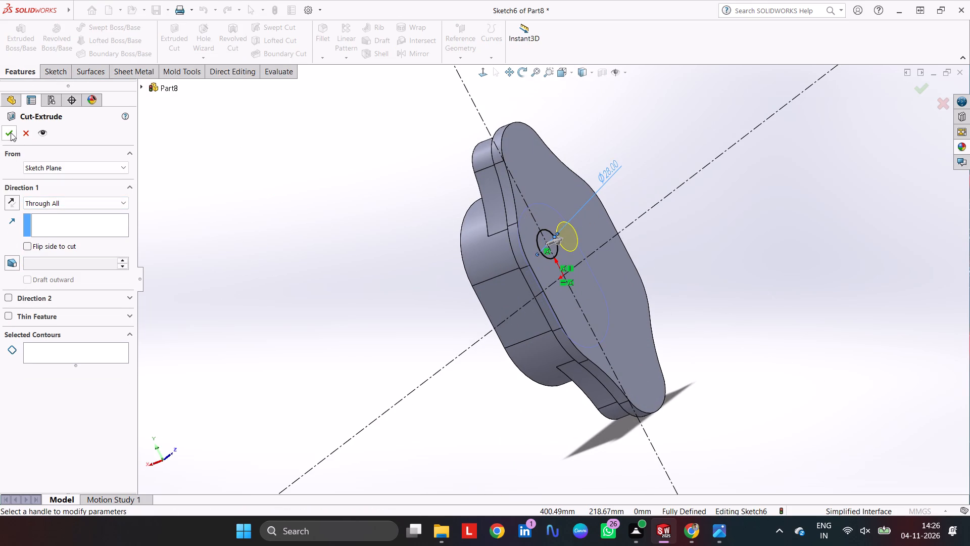
pyautogui.click(11, 132)
pyautogui.click(364, 245)
# Start a new sketch on the pocket floor and draw a circle centred on the pocket's lower end arc.
pyautogui.scroll(1, 372, 248)
pyautogui.moveTo(374, 251); pyautogui.dragTo(542, 100, button='middle')
pyautogui.click(567, 305)
pyautogui.click(618, 275)
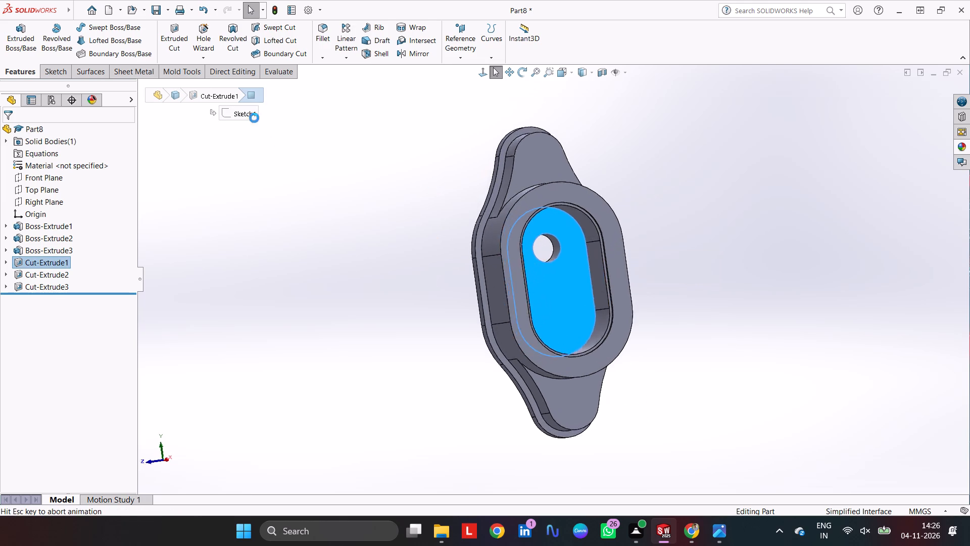
pyautogui.click(98, 29)
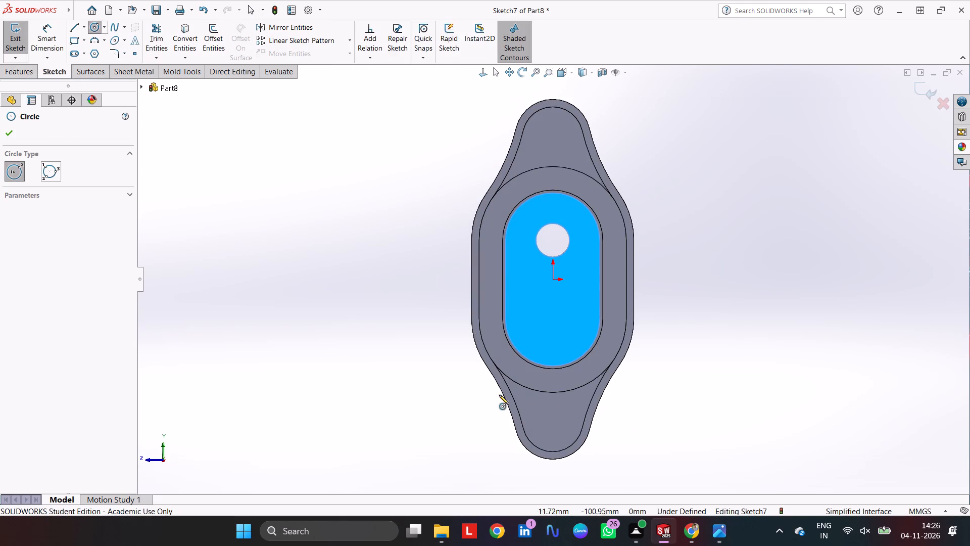
pyautogui.scroll(-6, 550, 322)
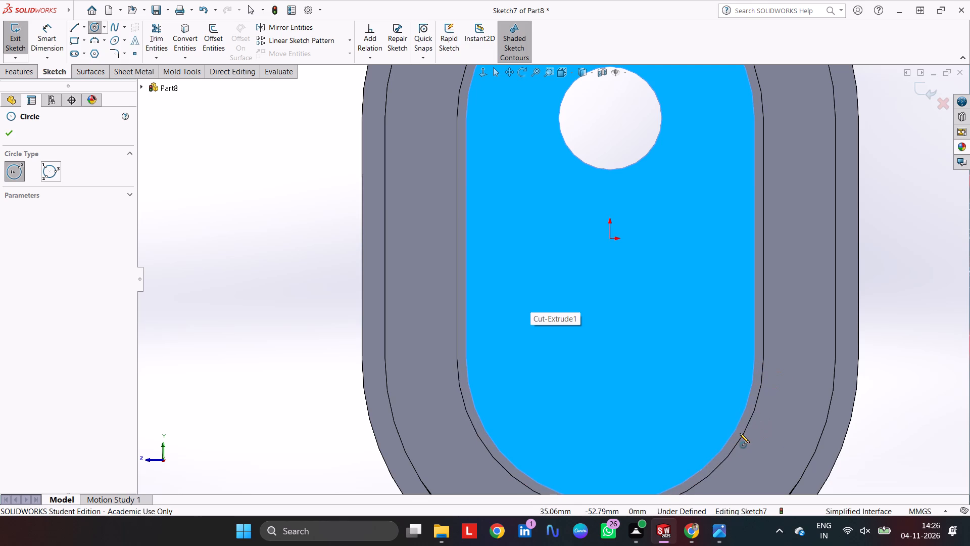
pyautogui.click(610, 357)
pyautogui.click(637, 310)
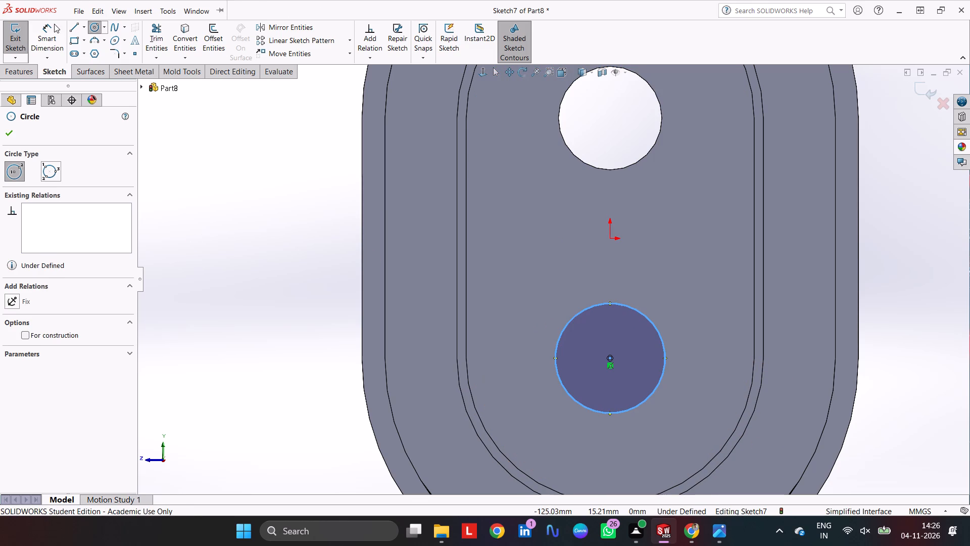
# Dimension the lower circle with a diameter of 28 mm.
pyautogui.click(54, 24)
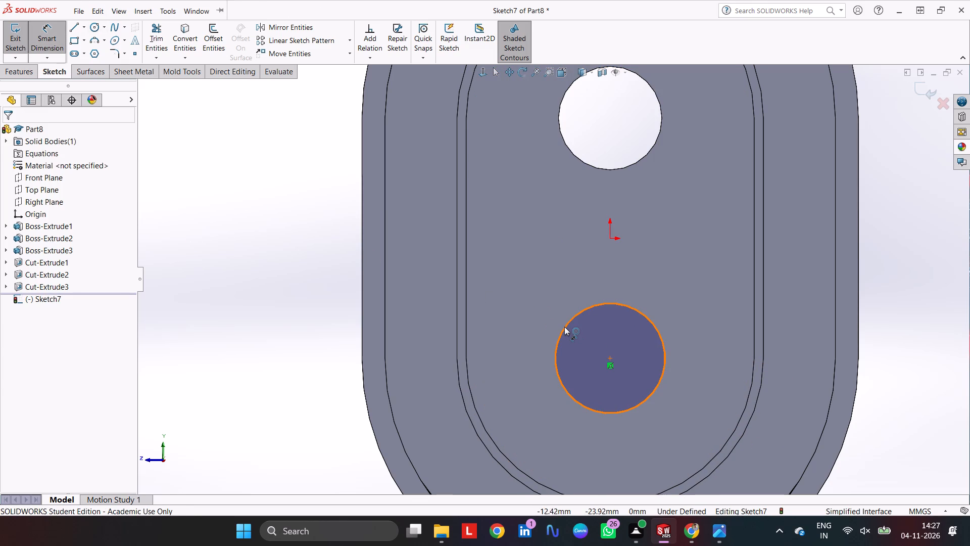
pyautogui.click(564, 327)
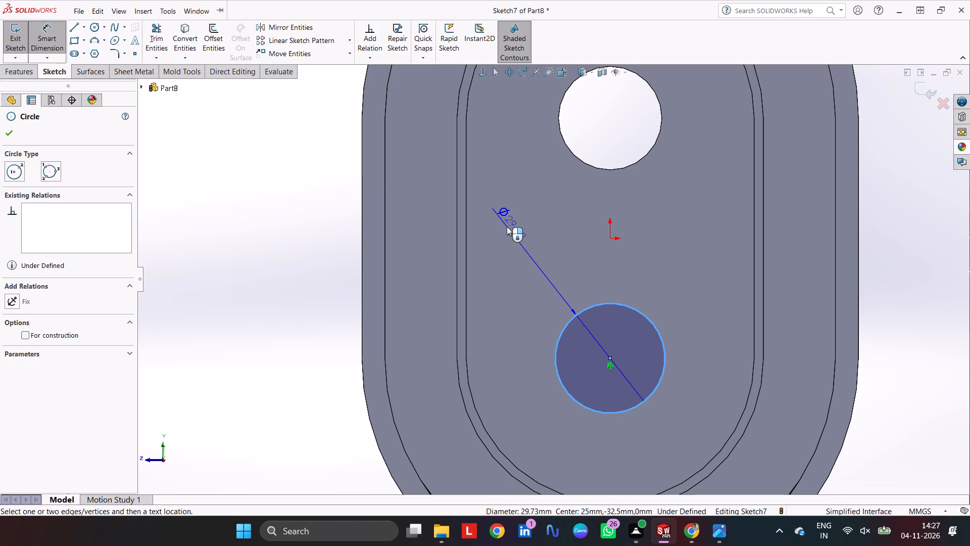
pyautogui.click(507, 226)
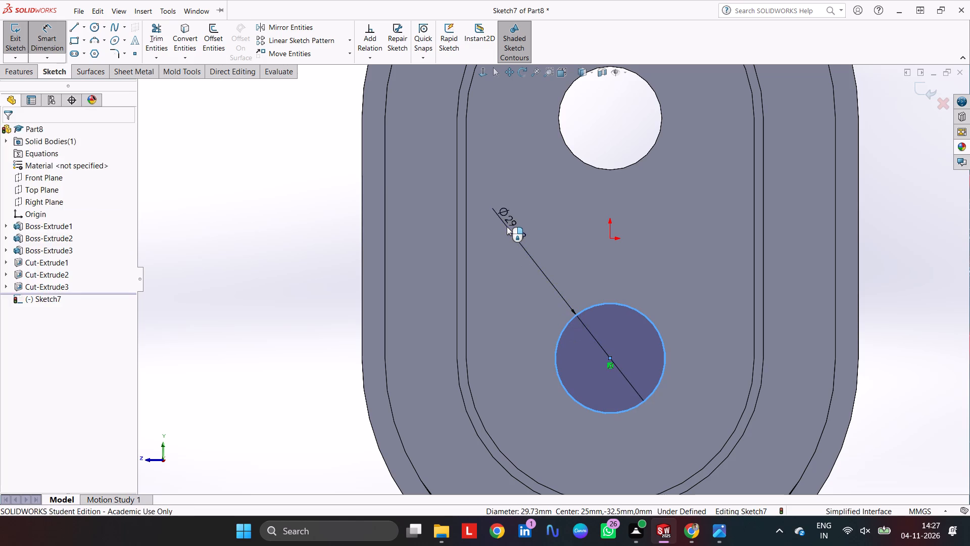
pyautogui.write('28')
pyautogui.press('Return')
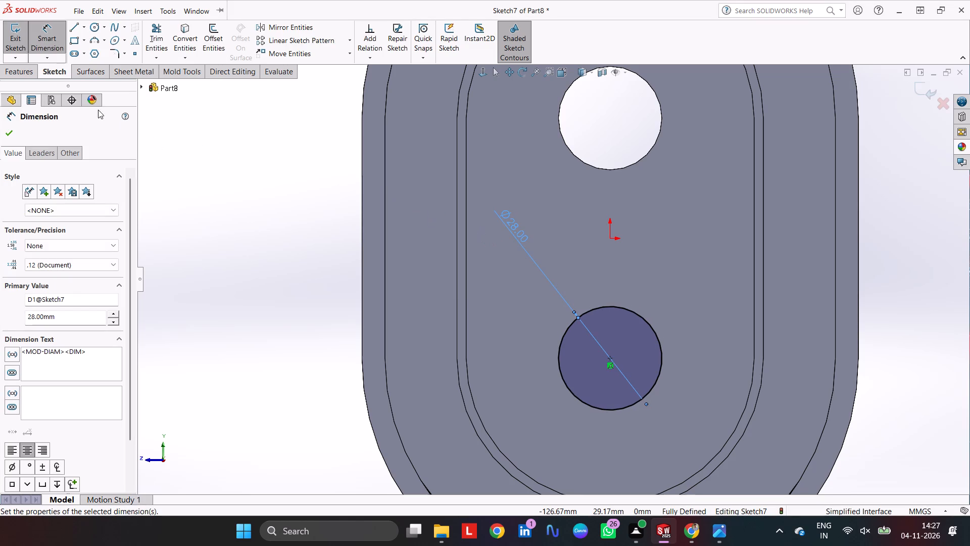
# Cut the lower 28 mm circle 6.25 mm deep into the pocket floor as a blind Extruded Cut.
pyautogui.click(2, 71)
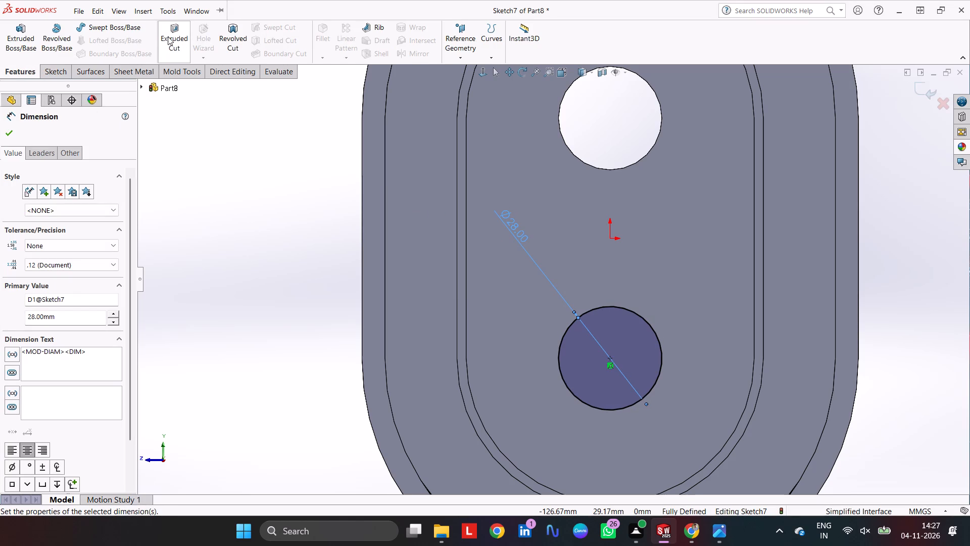
pyautogui.click(168, 36)
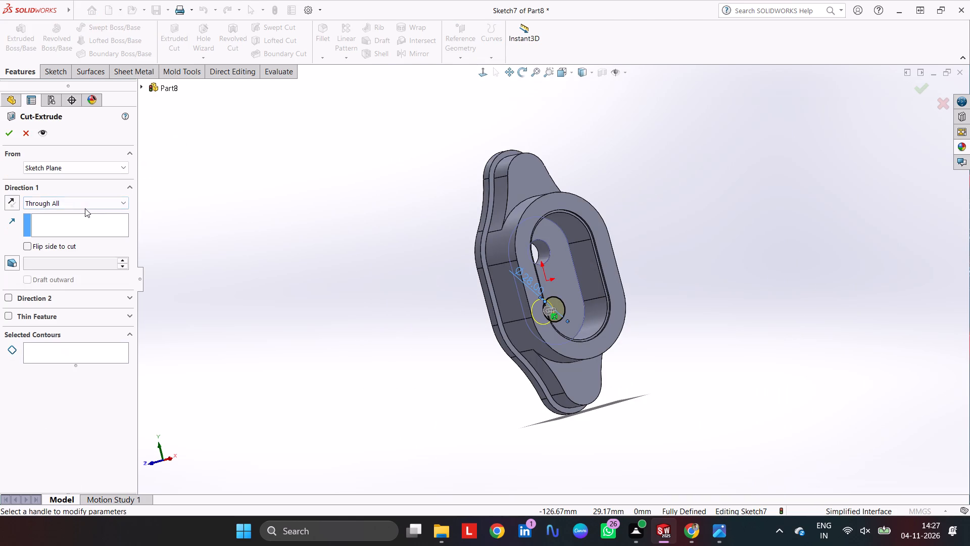
pyautogui.click(85, 208)
pyautogui.click(78, 215)
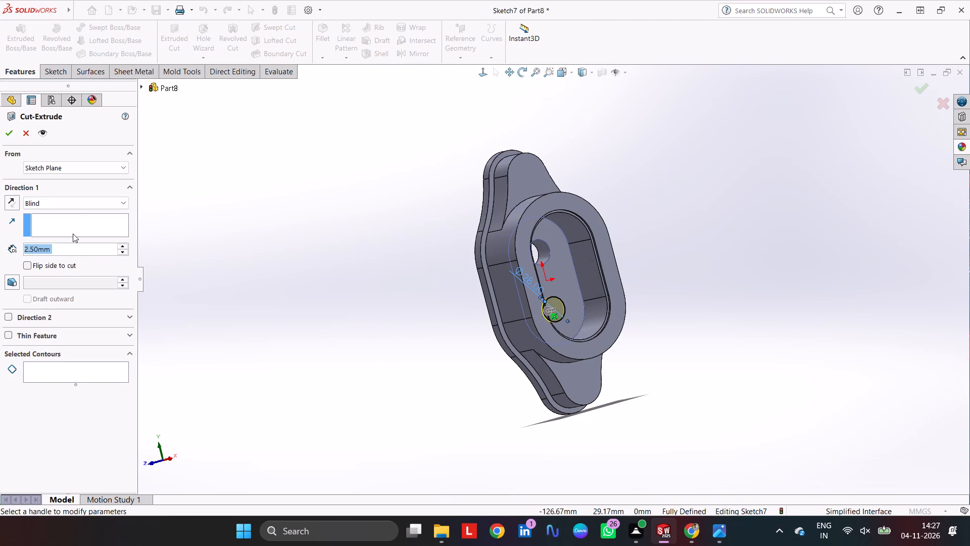
pyautogui.write('6.25')
pyautogui.press('Return')
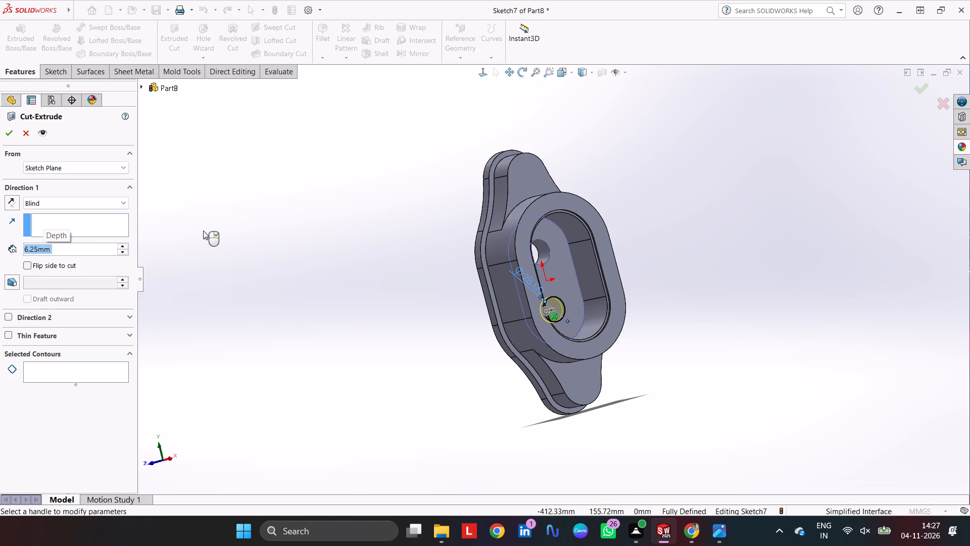
pyautogui.press('Return')
pyautogui.click(406, 237)
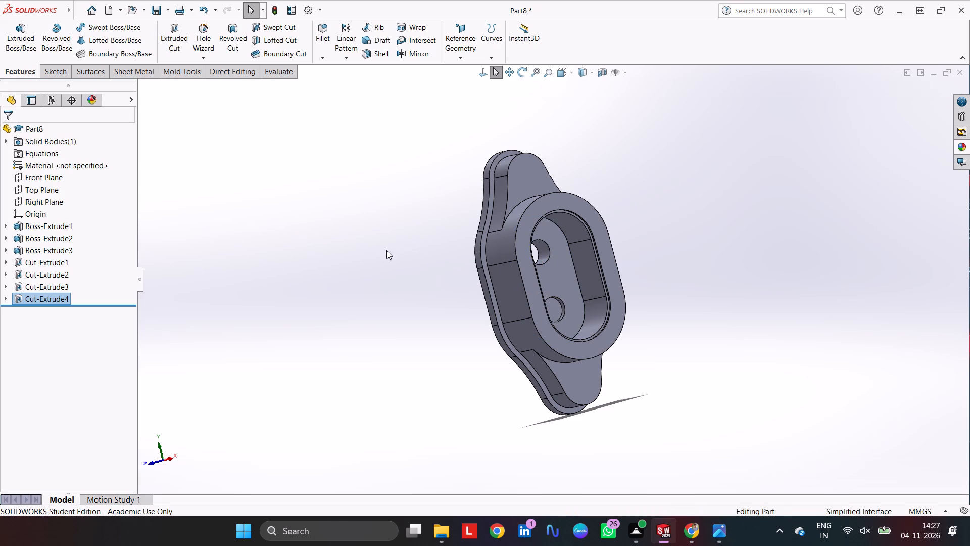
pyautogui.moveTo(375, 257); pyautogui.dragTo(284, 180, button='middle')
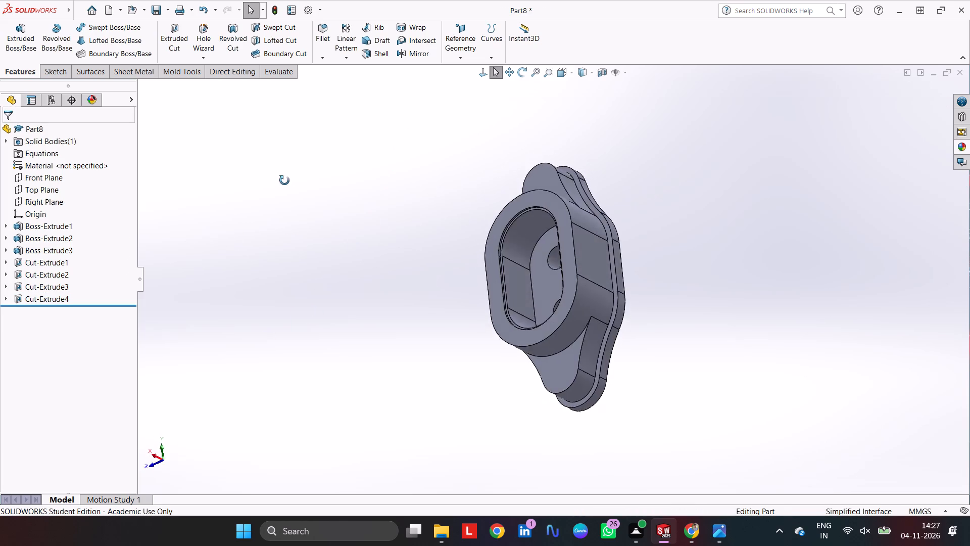
# Start a sketch on the upper ear's raised face and draw a circle about 22 mm in diameter centred on its end arc.
pyautogui.moveTo(284, 180); pyautogui.dragTo(546, 321, button='middle')
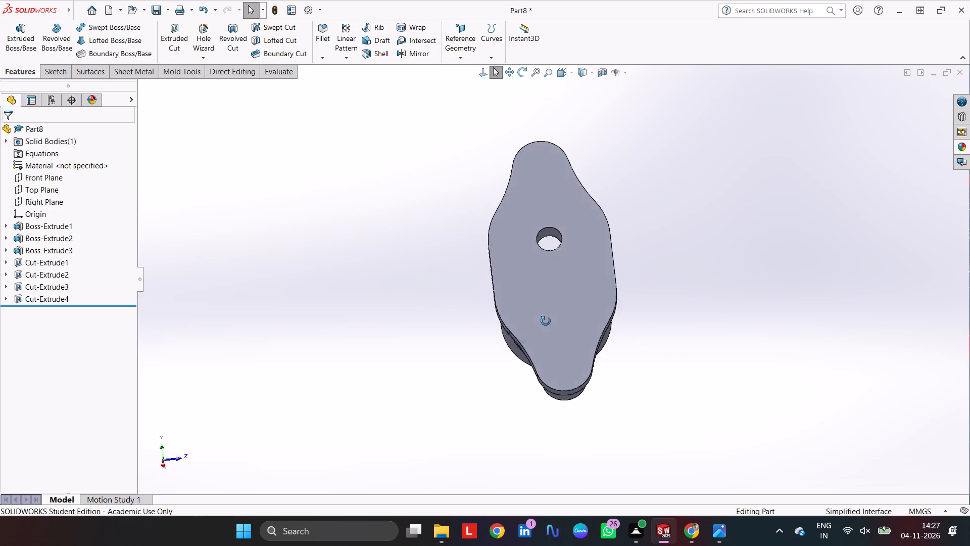
pyautogui.moveTo(546, 321); pyautogui.dragTo(309, 282, button='middle')
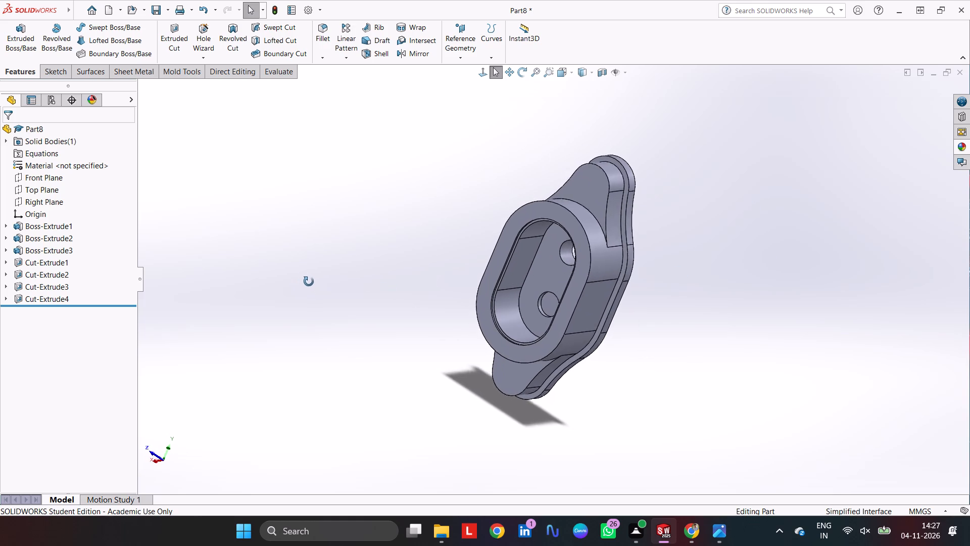
pyautogui.moveTo(309, 282); pyautogui.dragTo(307, 315, button='middle')
pyautogui.click(440, 235)
pyautogui.click(577, 198)
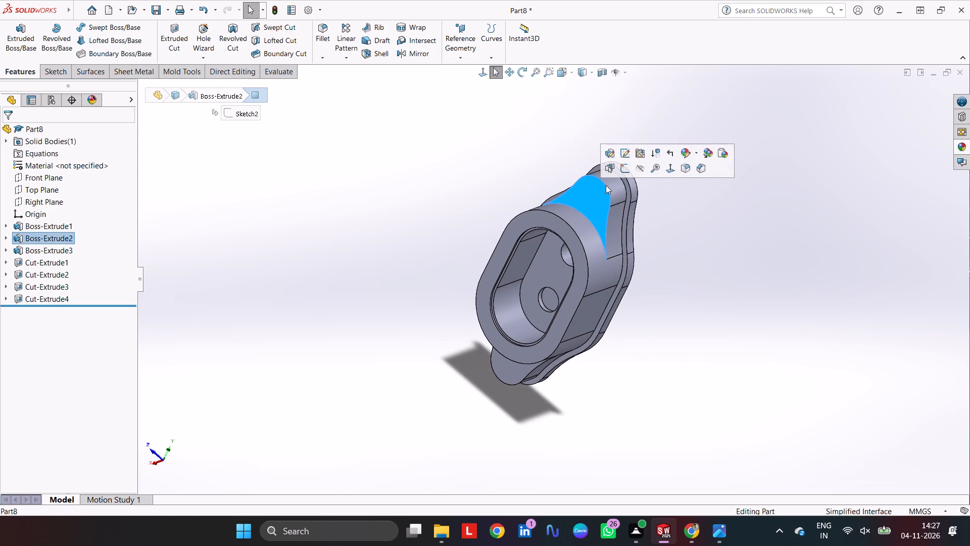
pyautogui.click(619, 168)
pyautogui.scroll(-6, 555, 106)
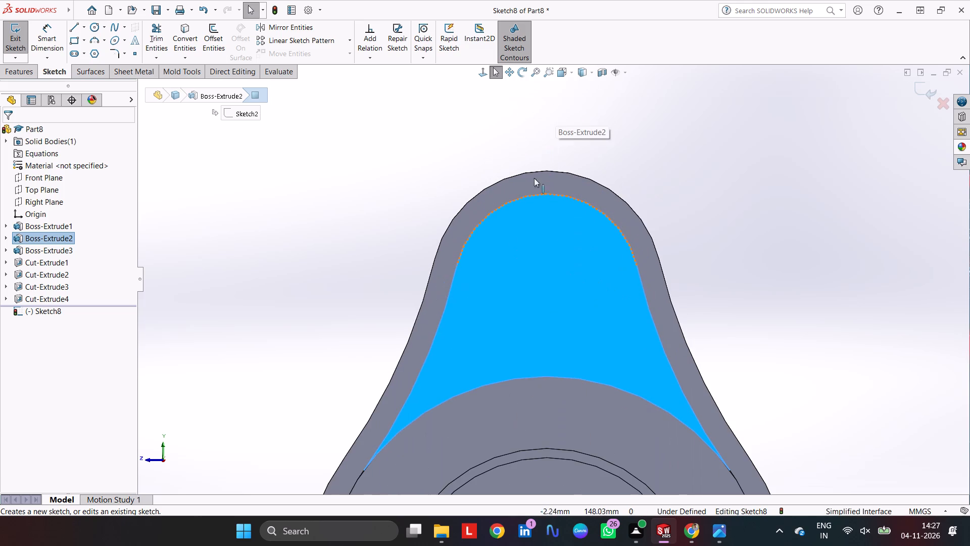
pyautogui.click(77, 23)
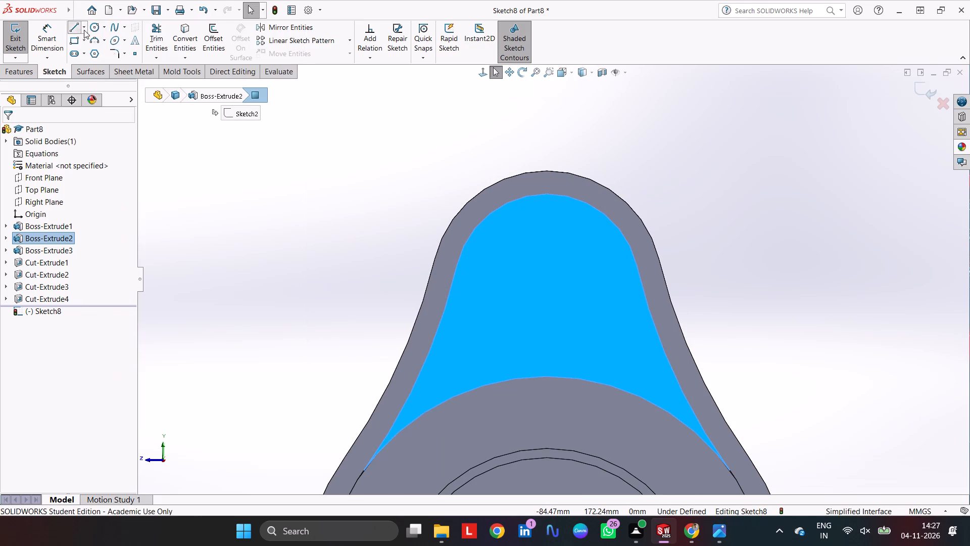
pyautogui.click(99, 28)
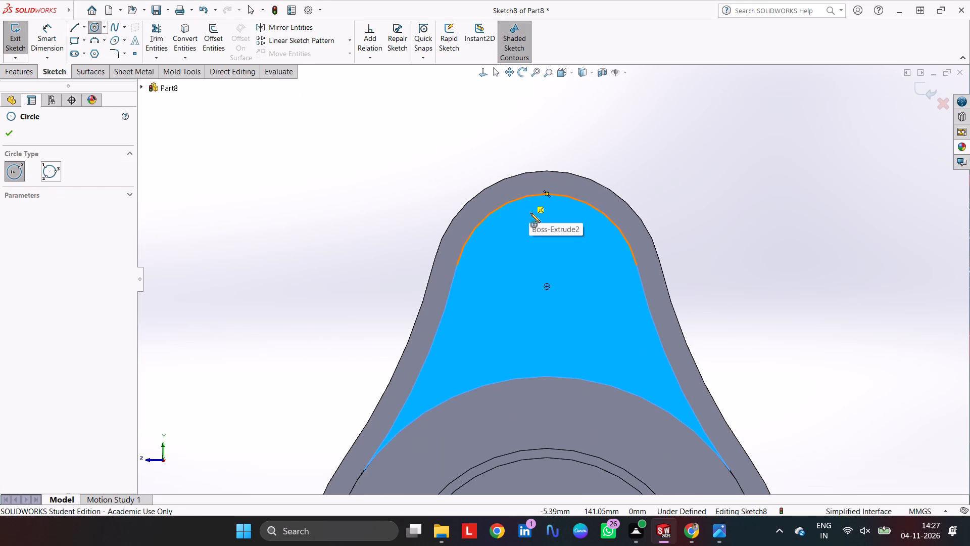
pyautogui.click(548, 288)
pyautogui.click(518, 258)
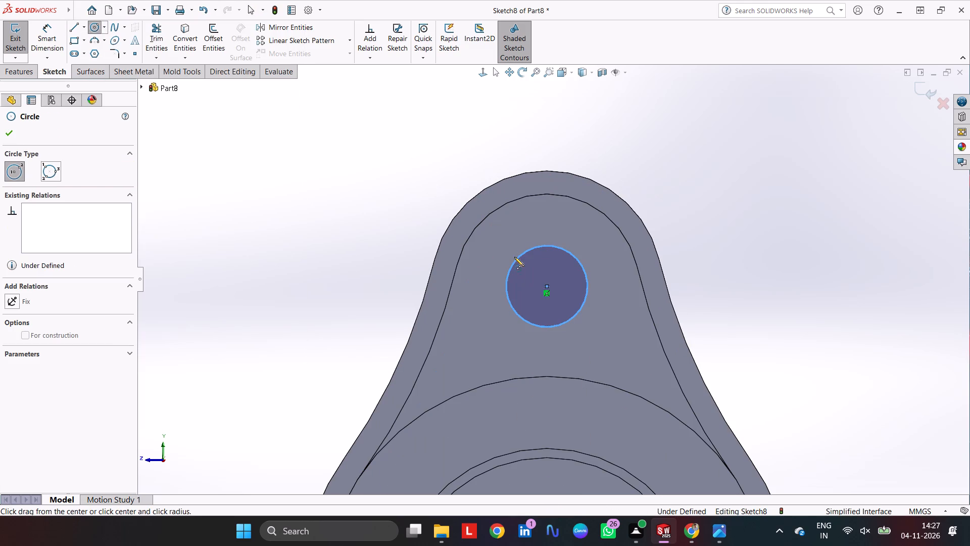
# Dimension the upper ear circle with a diameter of 10 mm.
pyautogui.click(59, 36)
pyautogui.click(519, 255)
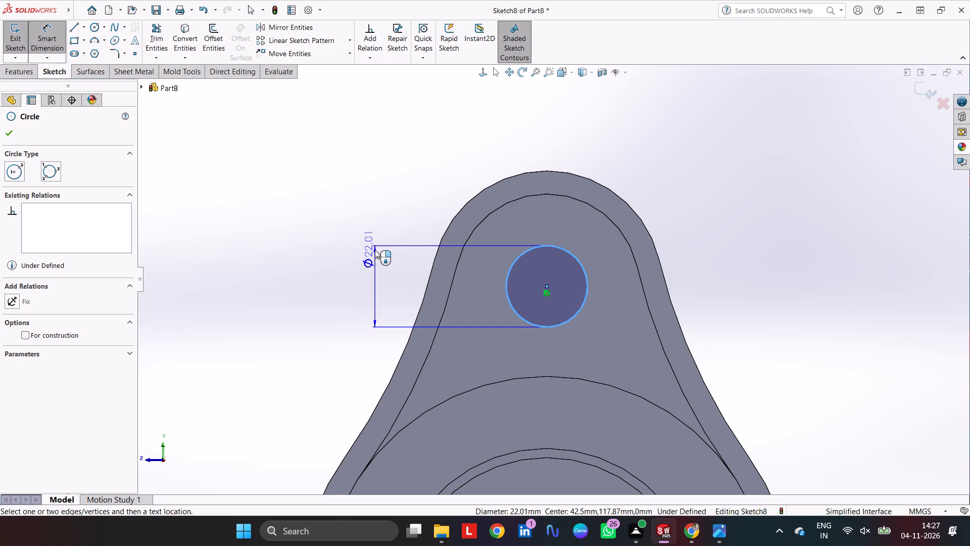
pyautogui.click(391, 221)
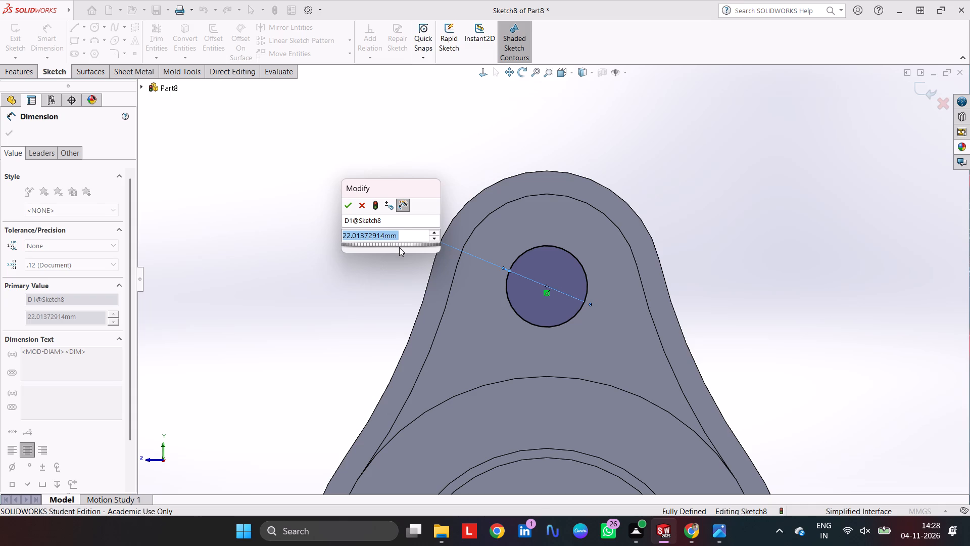
pyautogui.write('10')
pyautogui.press('Return')
# Draw a circle about 21.5 mm in diameter centred on the lower ear's end arc in the same sketch.
pyautogui.scroll(6, 602, 382)
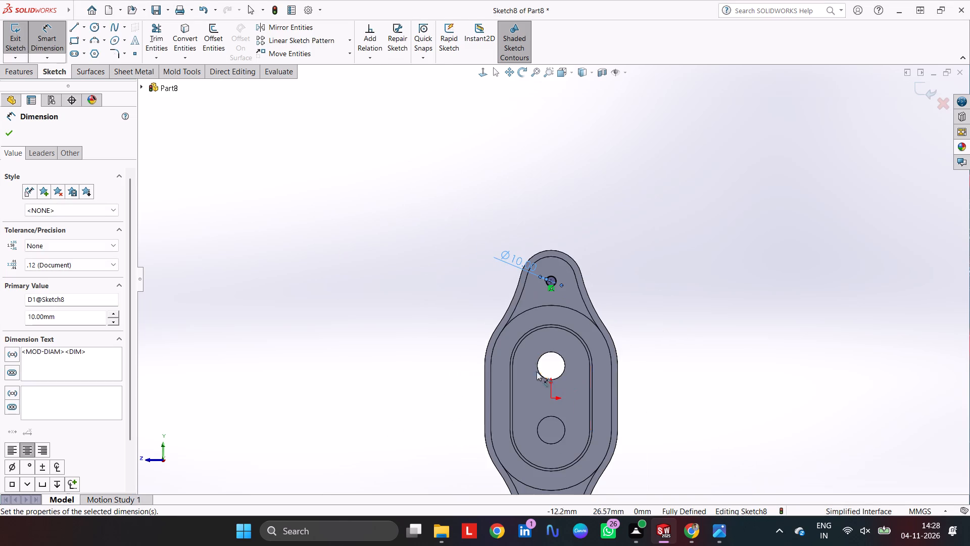
pyautogui.scroll(5, 530, 396)
pyautogui.scroll(-7, 533, 396)
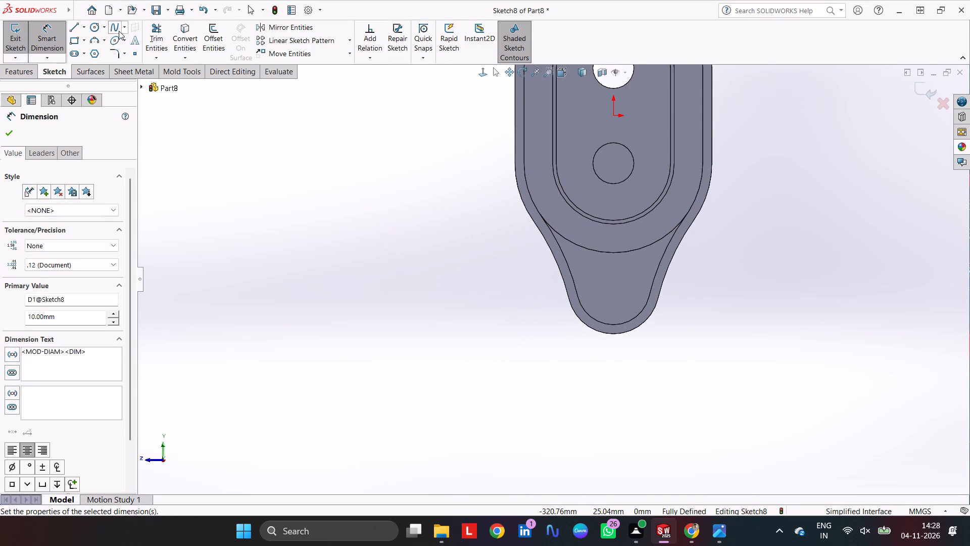
pyautogui.click(88, 29)
pyautogui.scroll(-5, 637, 320)
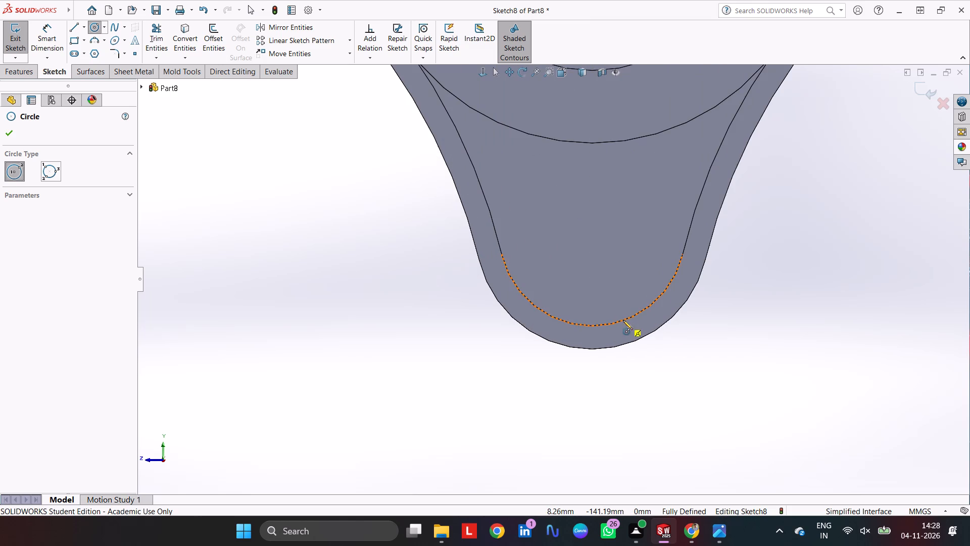
pyautogui.click(594, 233)
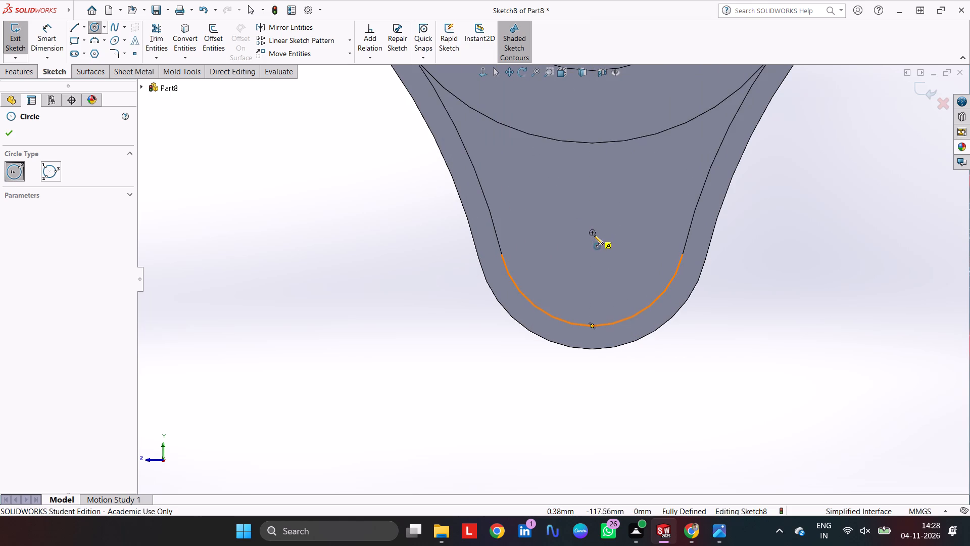
pyautogui.click(560, 209)
# Dimension the lower ear circle with a diameter of 10 mm.
pyautogui.click(44, 31)
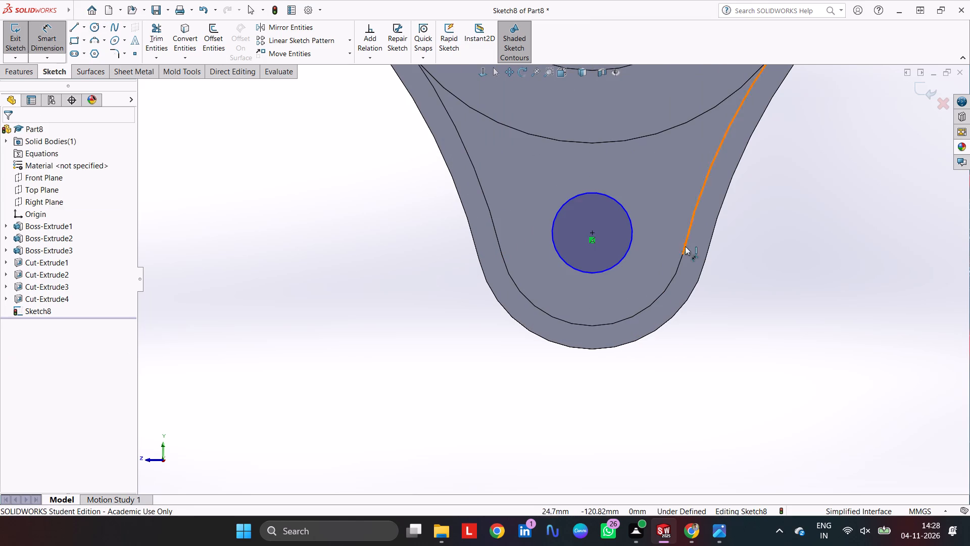
pyautogui.click(635, 229)
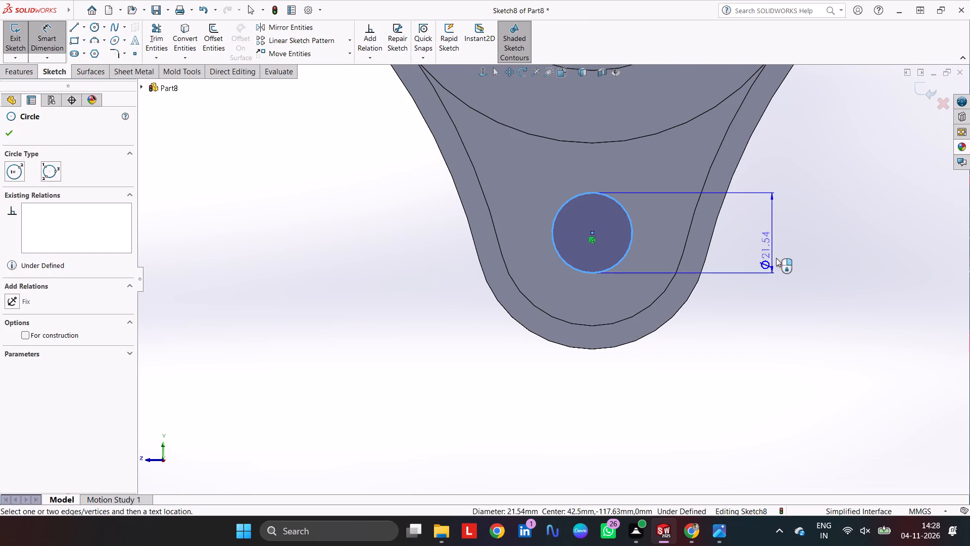
pyautogui.click(782, 265)
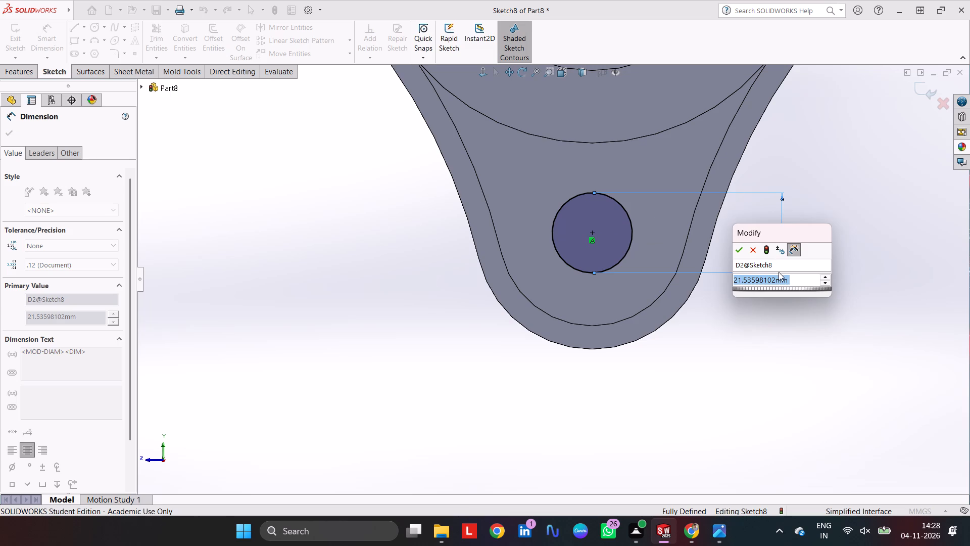
pyautogui.write('10')
pyautogui.press('Return')
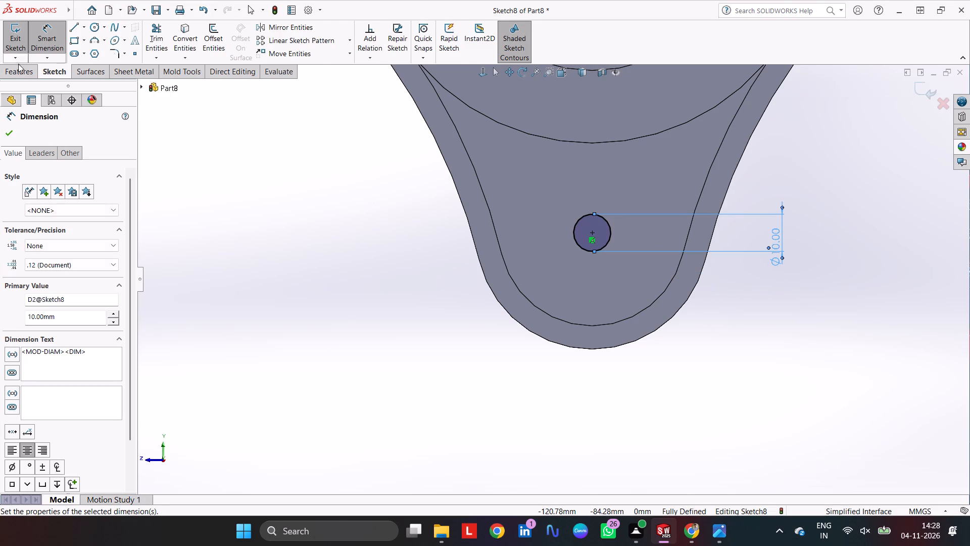
# Cut both 10 mm ear circles through the part as a Through All Extruded Cut.
pyautogui.click(21, 72)
pyautogui.click(166, 38)
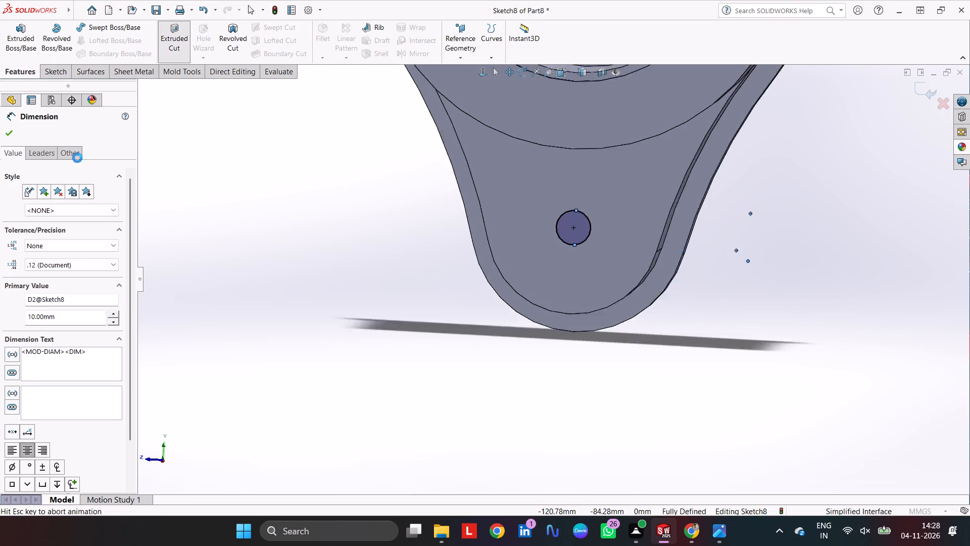
pyautogui.click(73, 207)
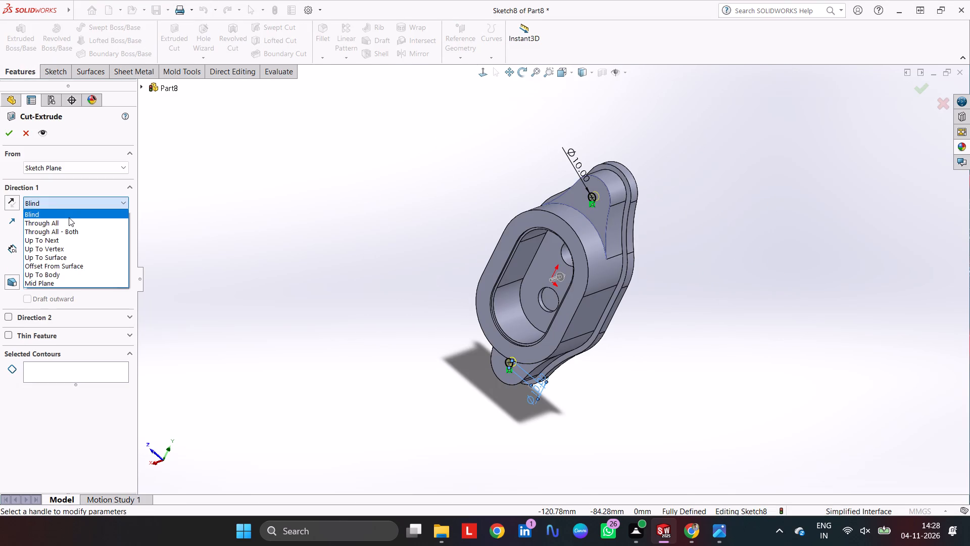
pyautogui.click(69, 220)
pyautogui.click(13, 134)
pyautogui.click(367, 241)
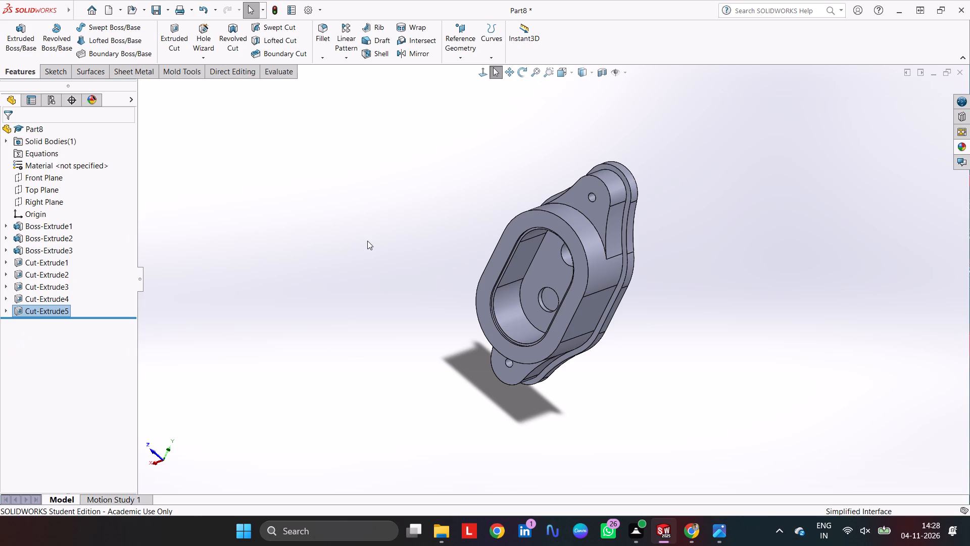
# Start a new sketch on the upper ear's raised face and draw a circle about 27 mm in diameter, concentric with the 10 mm hole.
pyautogui.moveTo(432, 274); pyautogui.dragTo(471, 207, button='middle')
pyautogui.click(606, 192)
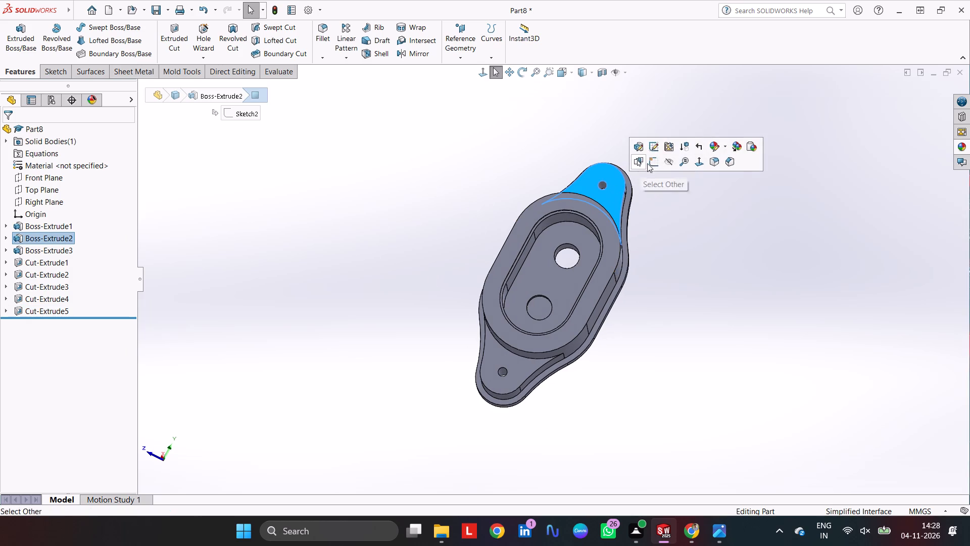
pyautogui.click(651, 161)
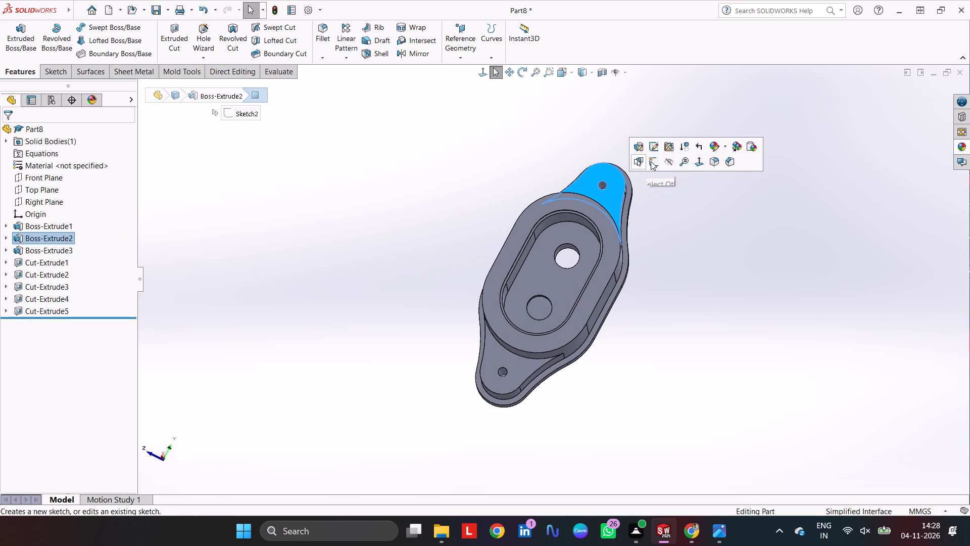
pyautogui.scroll(-6, 542, 125)
pyautogui.scroll(-4, 570, 231)
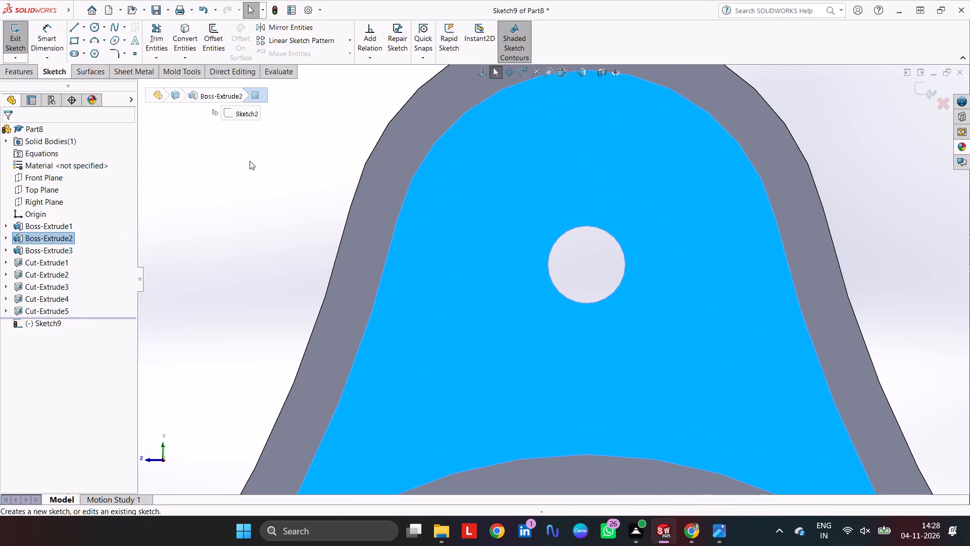
pyautogui.click(100, 27)
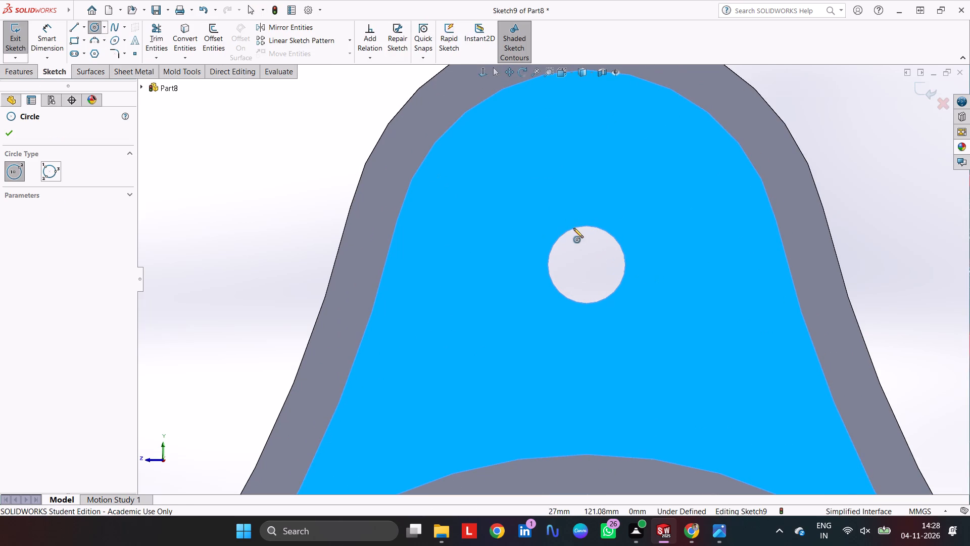
pyautogui.click(587, 266)
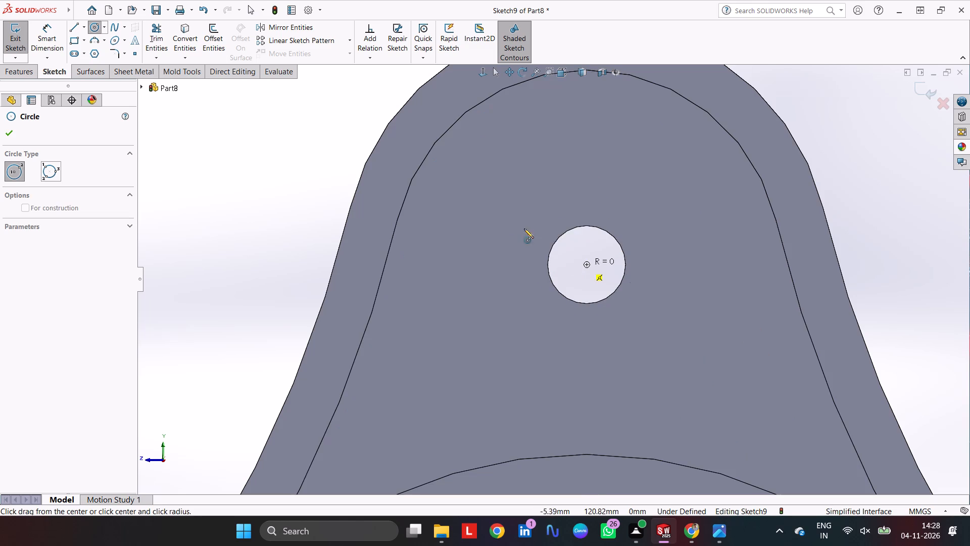
pyautogui.moveTo(500, 207); pyautogui.dragTo(494, 206)
# Dimension the new circle around the upper ear hole with a diameter of 220 mm.
pyautogui.click(45, 31)
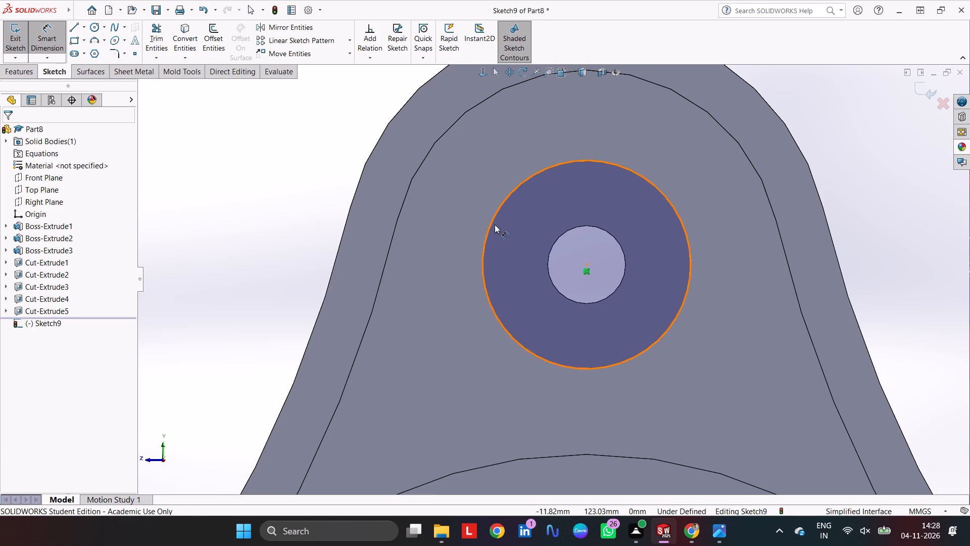
pyautogui.click(491, 220)
pyautogui.click(440, 237)
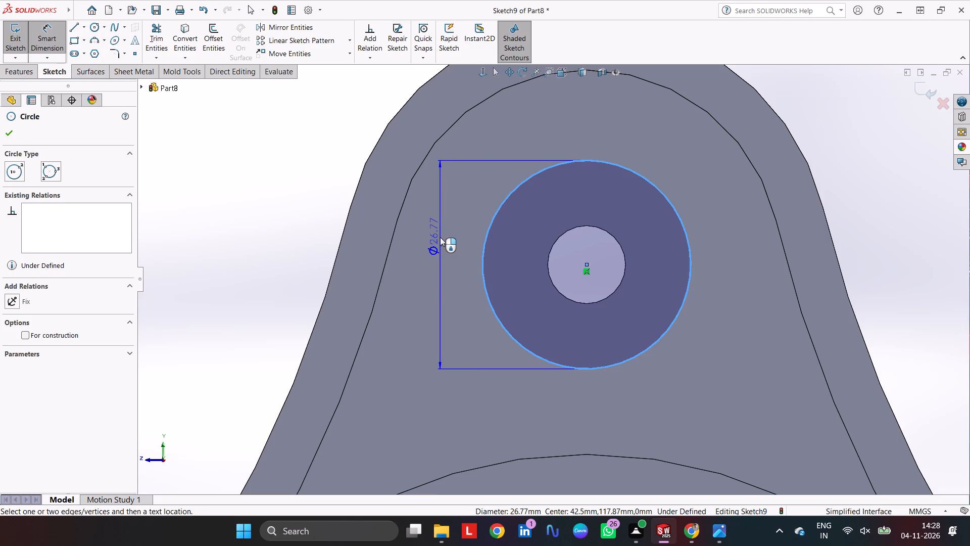
pyautogui.write('220')
pyautogui.press('Return')
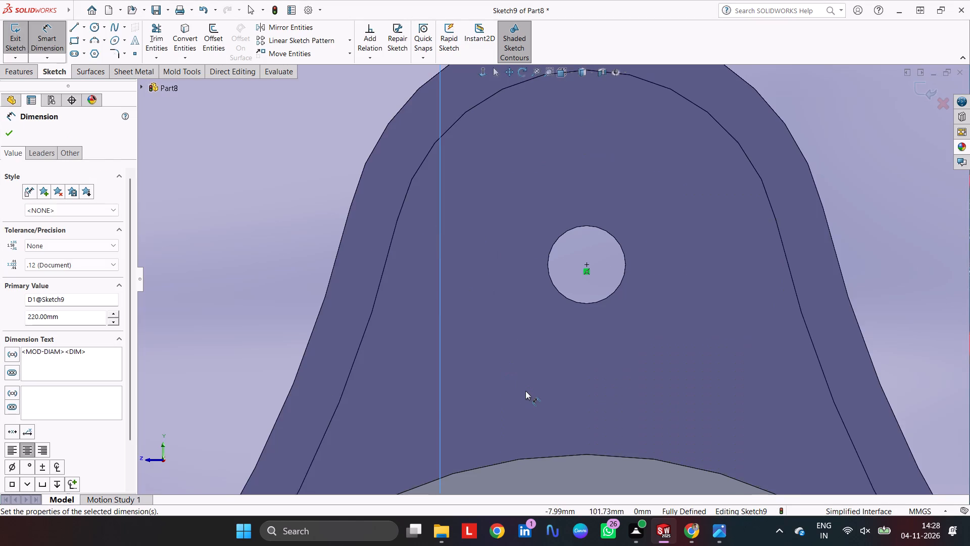
# Set the diameter of the circle around the upper ear hole to 20 mm.
pyautogui.scroll(6, 525, 391)
pyautogui.scroll(-1, 513, 355)
pyautogui.doubleClick(517, 186)
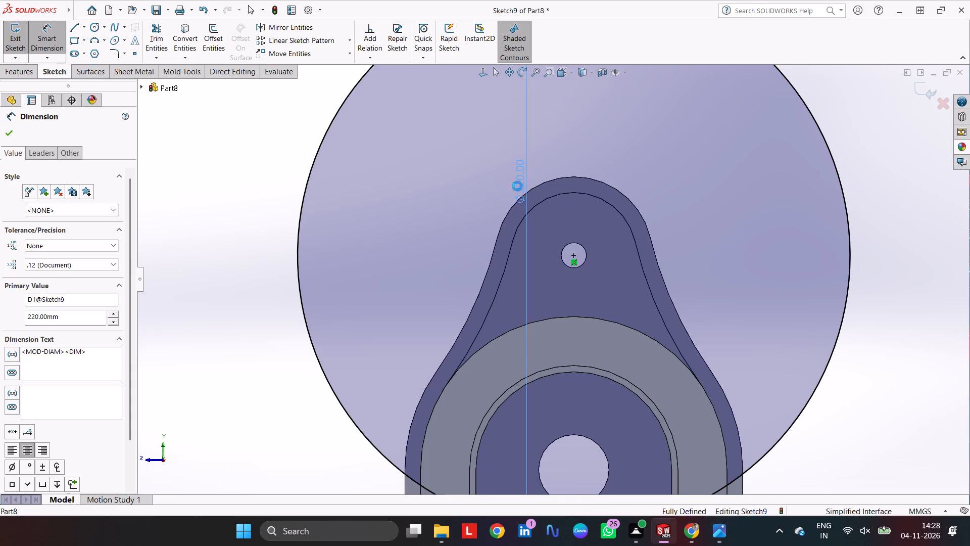
pyautogui.click(518, 294)
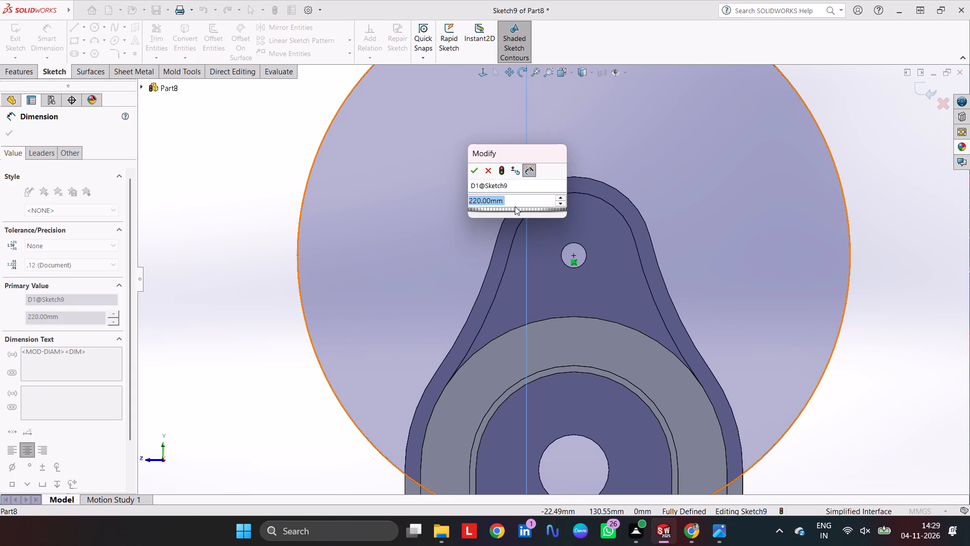
pyautogui.write('20')
pyautogui.press('Return')
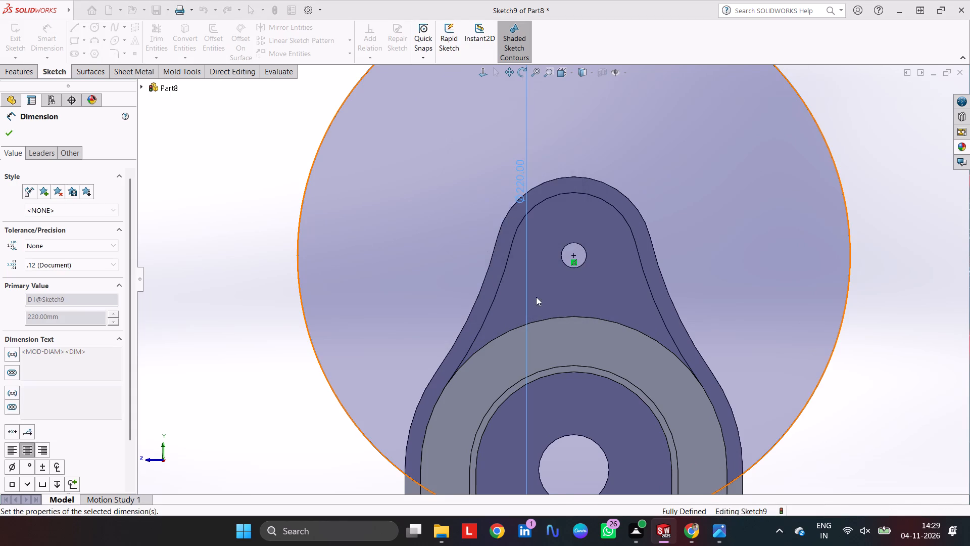
# Draw a larger circle concentric with the lower ear's 10 mm hole in the same sketch.
pyautogui.scroll(5, 594, 399)
pyautogui.scroll(-5, 544, 460)
pyautogui.scroll(-3, 531, 360)
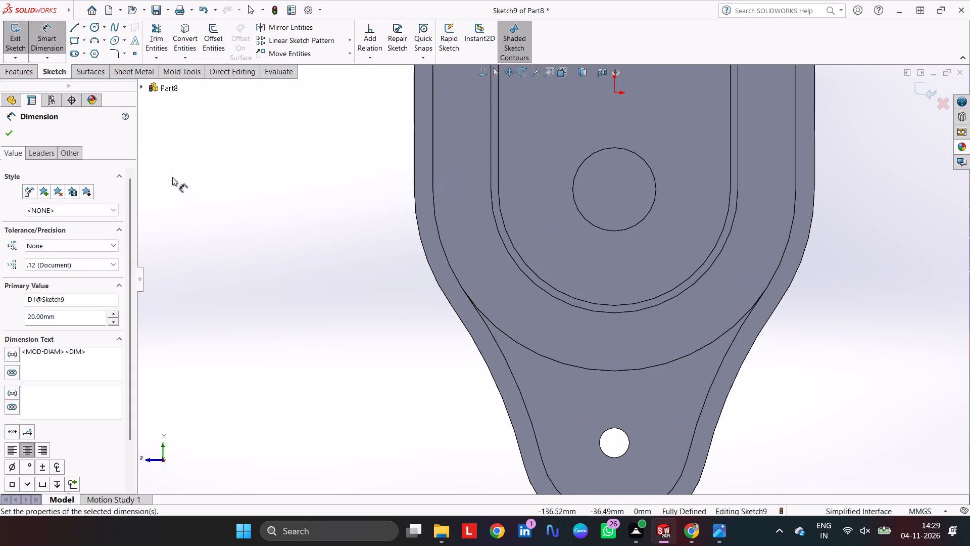
pyautogui.click(95, 28)
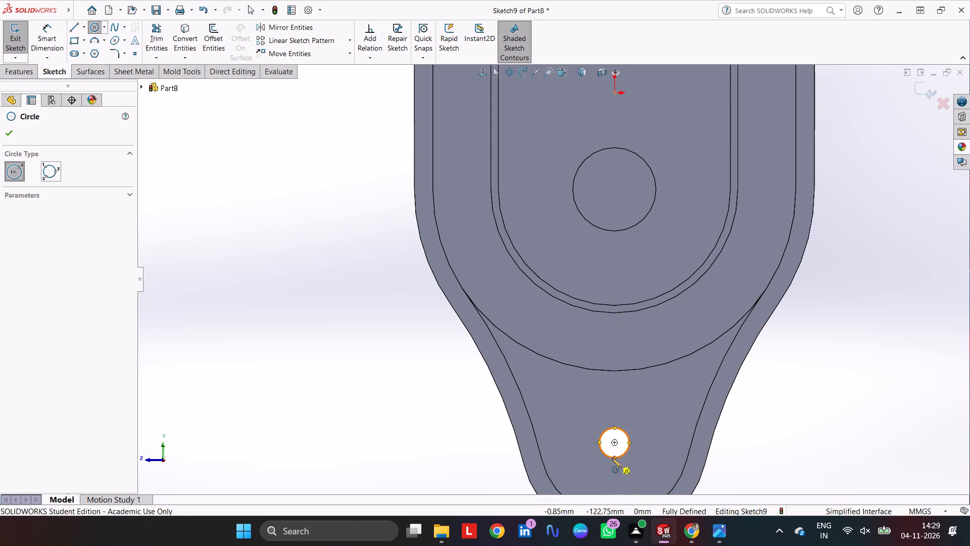
pyautogui.click(615, 444)
pyautogui.click(627, 415)
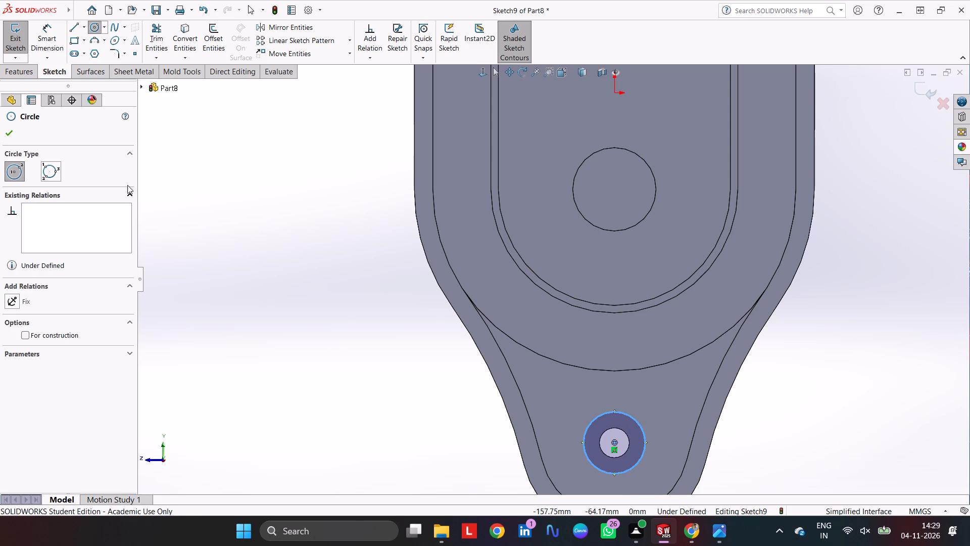
# Dimension the circle around the lower ear's hole with a diameter of 20 mm.
pyautogui.click(46, 42)
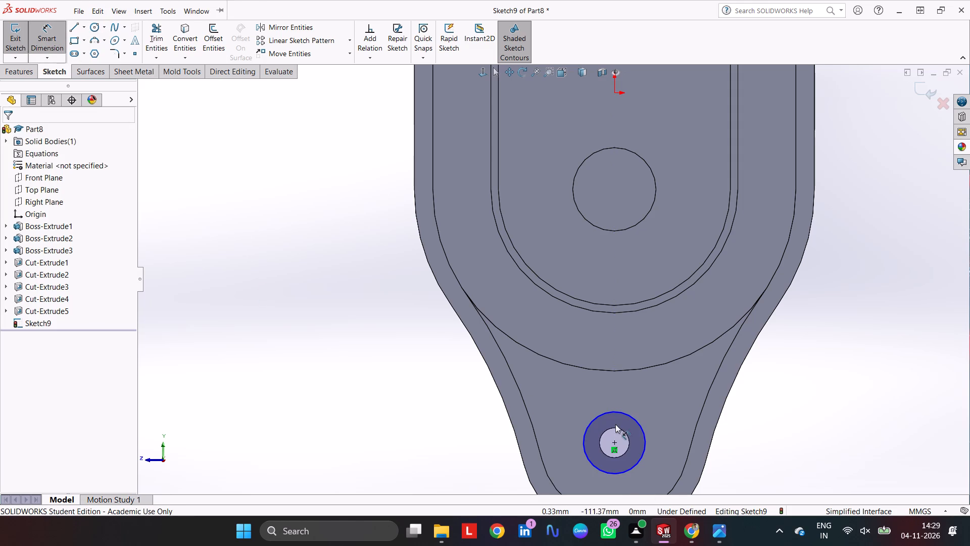
pyautogui.click(592, 422)
pyautogui.click(551, 438)
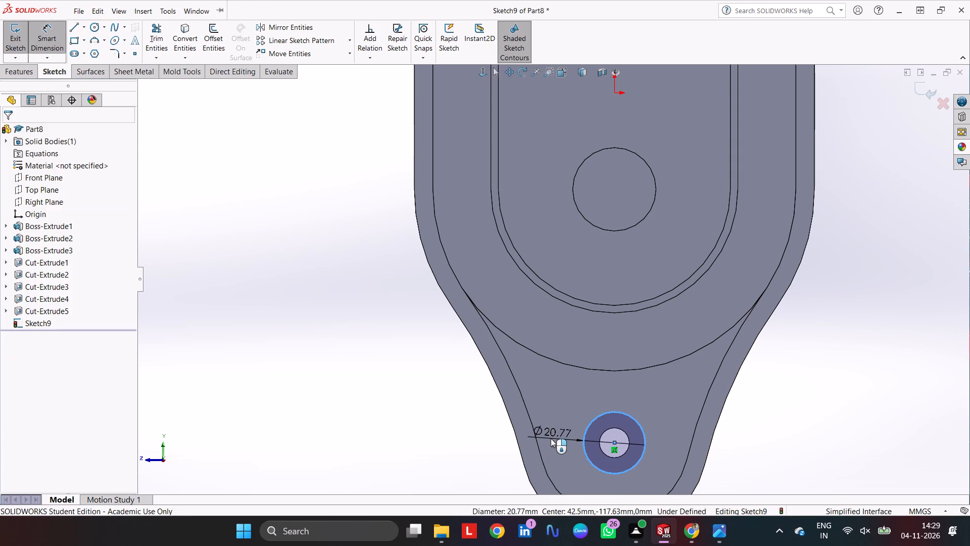
pyautogui.write('20')
pyautogui.press('Return')
# Extrude-cut the two 20 mm circles on the ears with a blind depth of 20 mm from the sketch plane.
pyautogui.scroll(3, 619, 446)
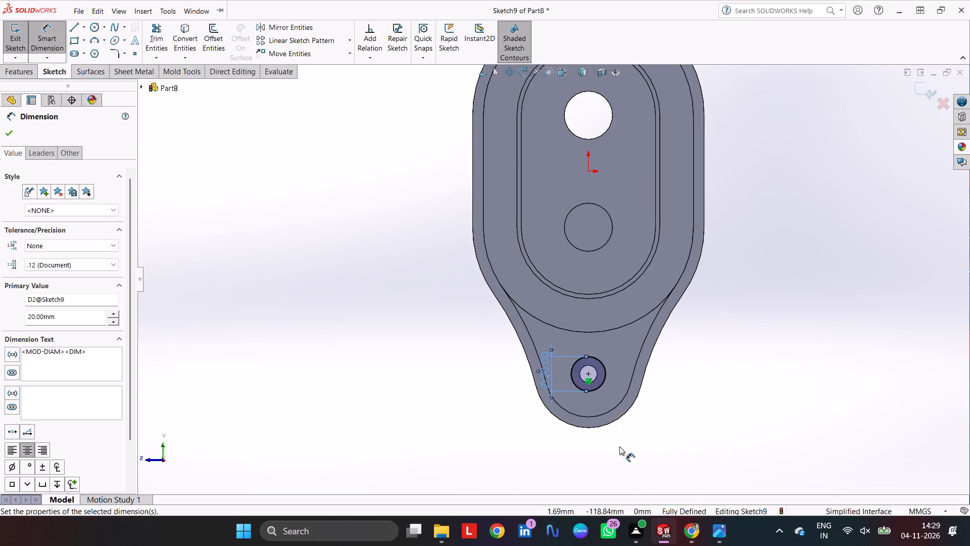
pyautogui.scroll(-4, 569, 360)
pyautogui.scroll(-3, 527, 346)
pyautogui.scroll(2, 623, 421)
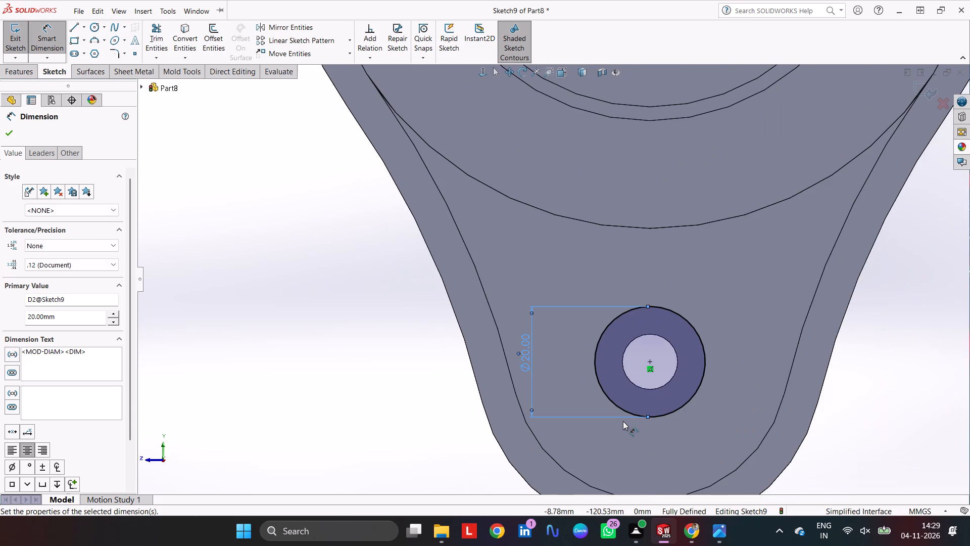
pyautogui.scroll(-2, 623, 404)
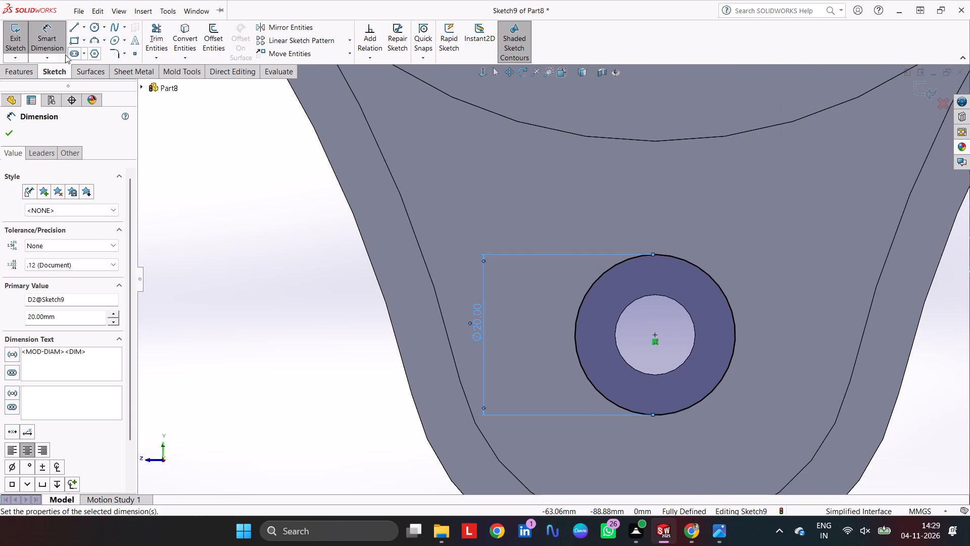
pyautogui.click(19, 70)
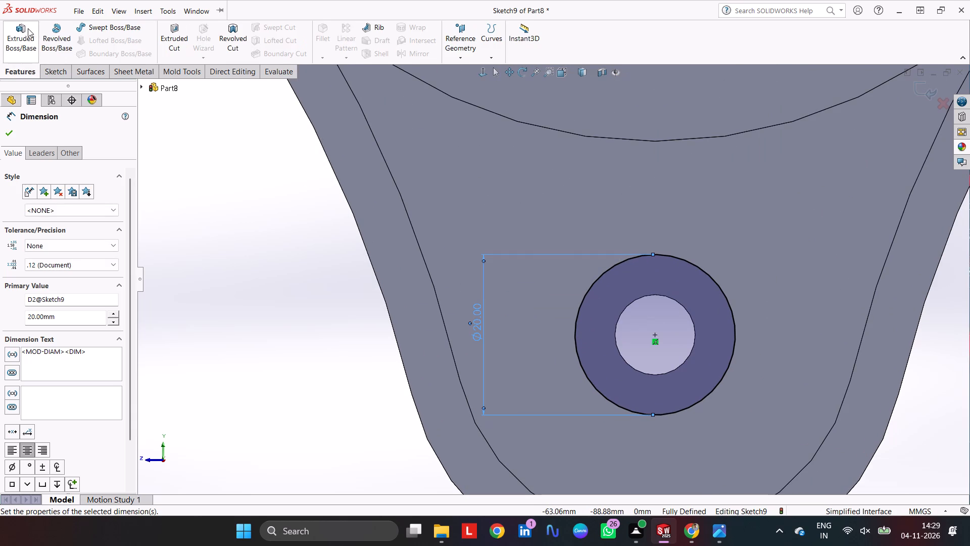
pyautogui.click(170, 30)
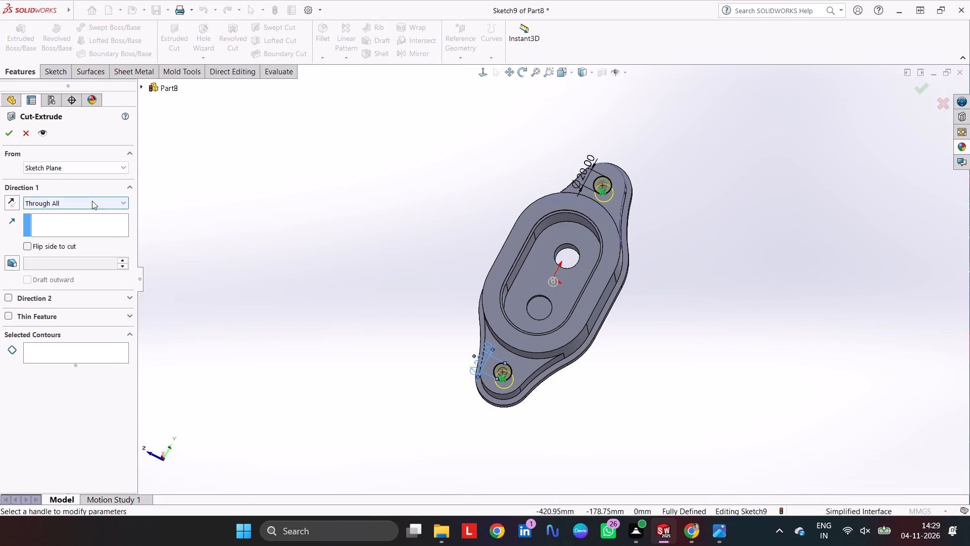
pyautogui.click(92, 201)
pyautogui.click(82, 216)
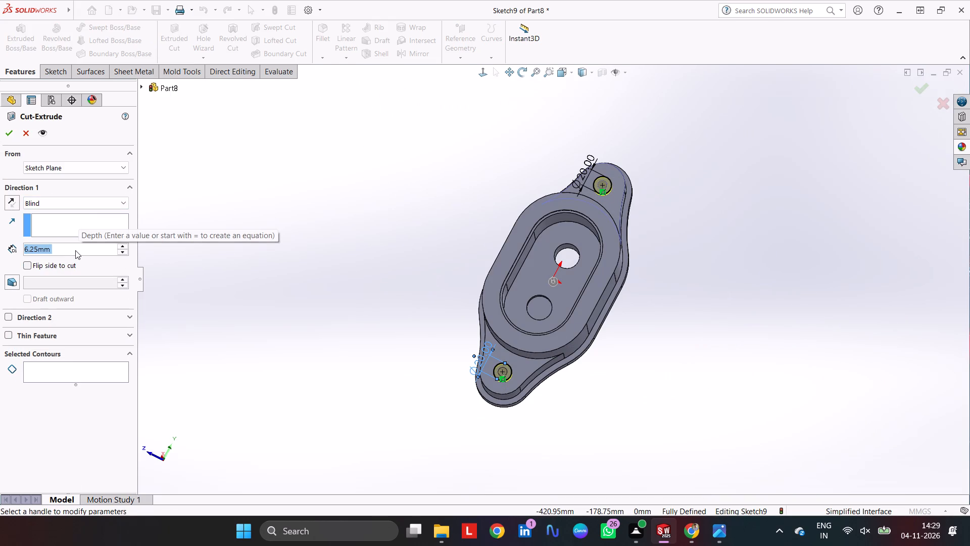
pyautogui.write('20')
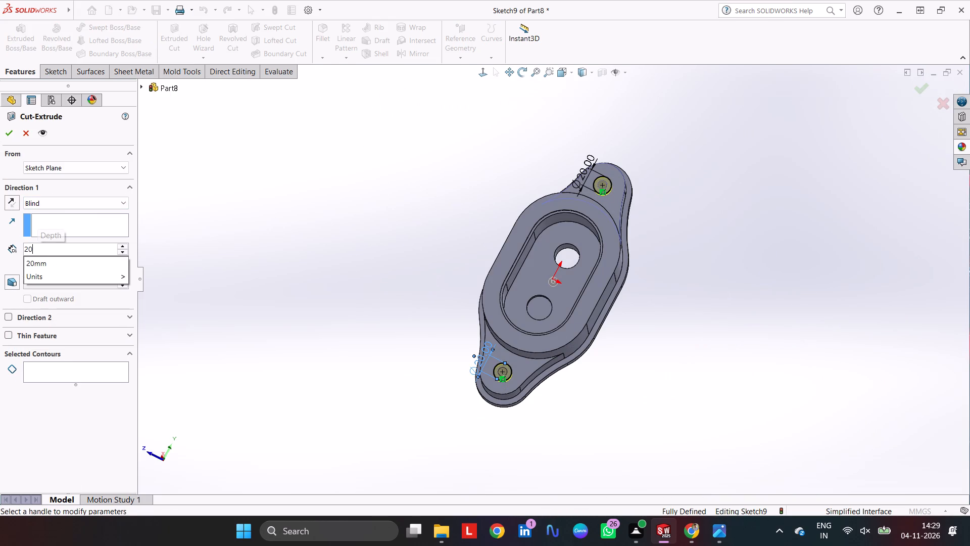
pyautogui.press('Return')
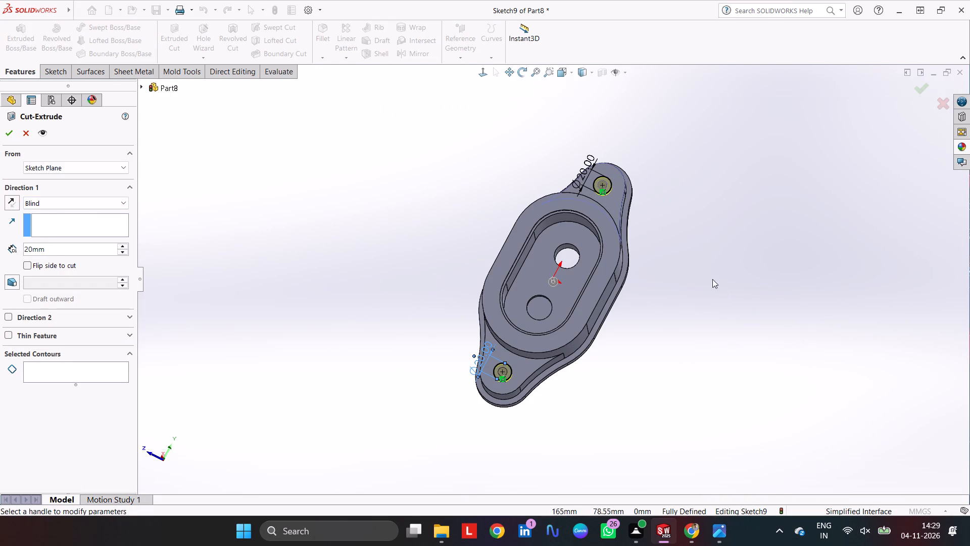
pyautogui.press('Return')
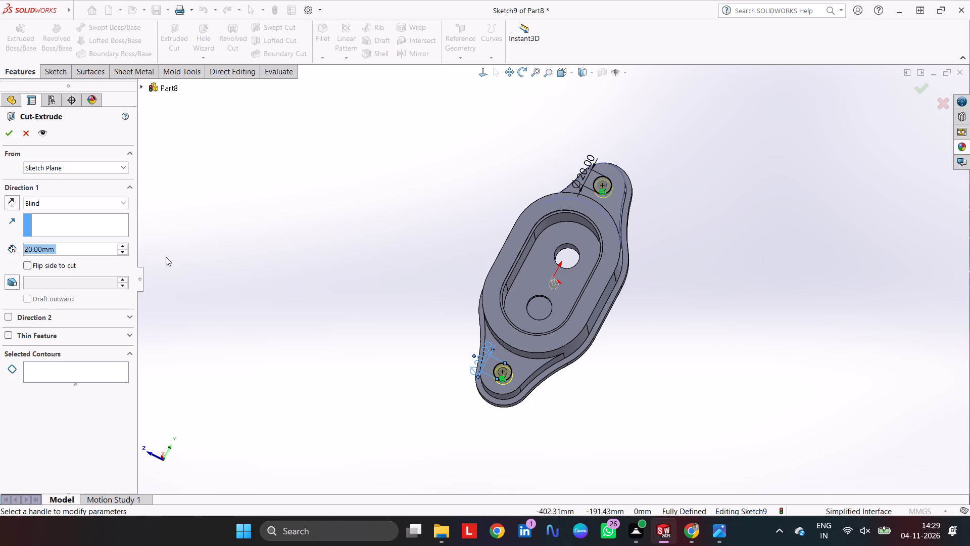
pyautogui.click(15, 130)
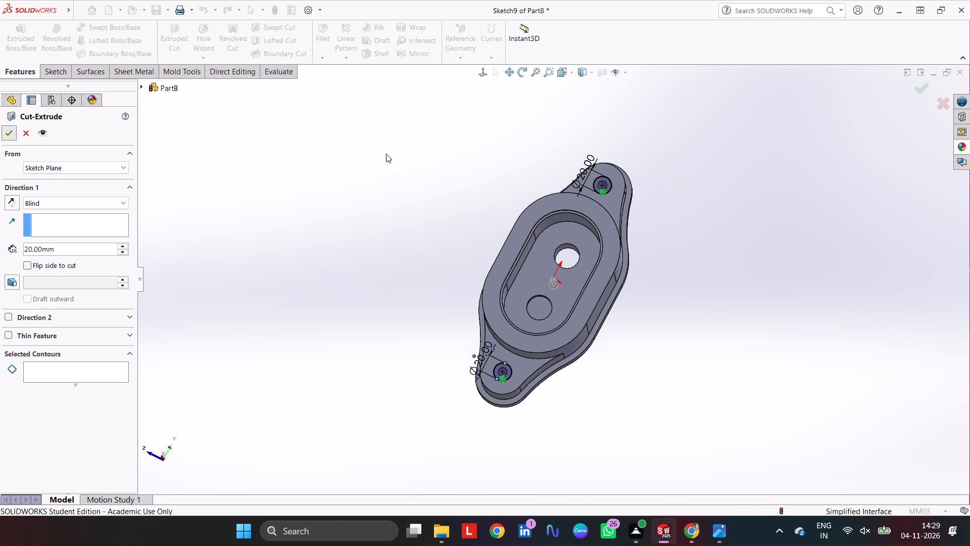
pyautogui.click(444, 143)
# Chamfer the top edges of the 20 mm counterbores on both ears with a 5 mm distance at 45 degrees.
pyautogui.click(606, 177)
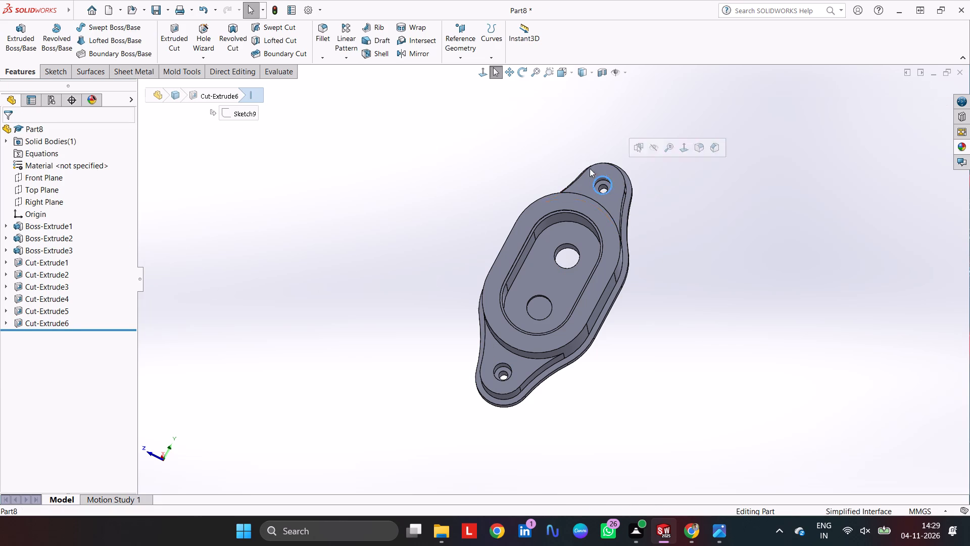
pyautogui.click(317, 56)
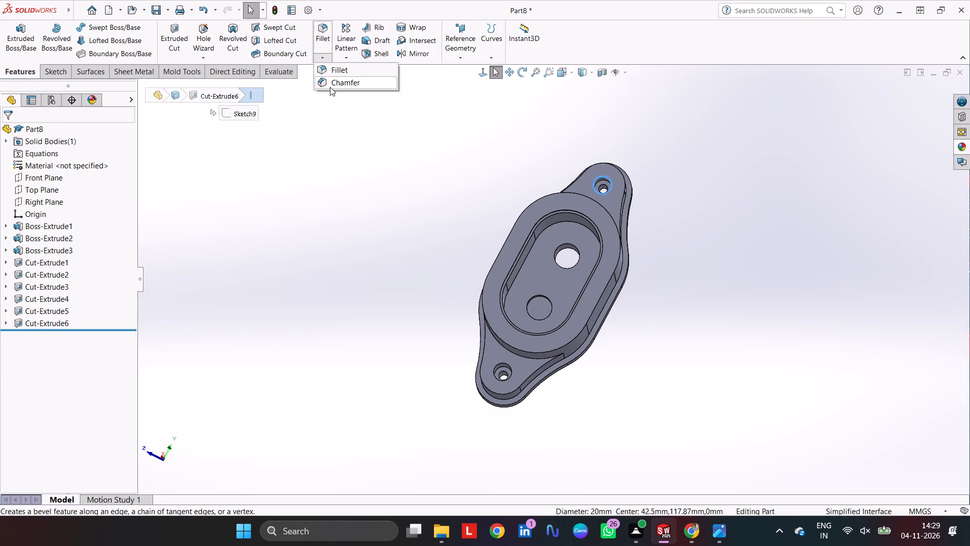
pyautogui.click(330, 87)
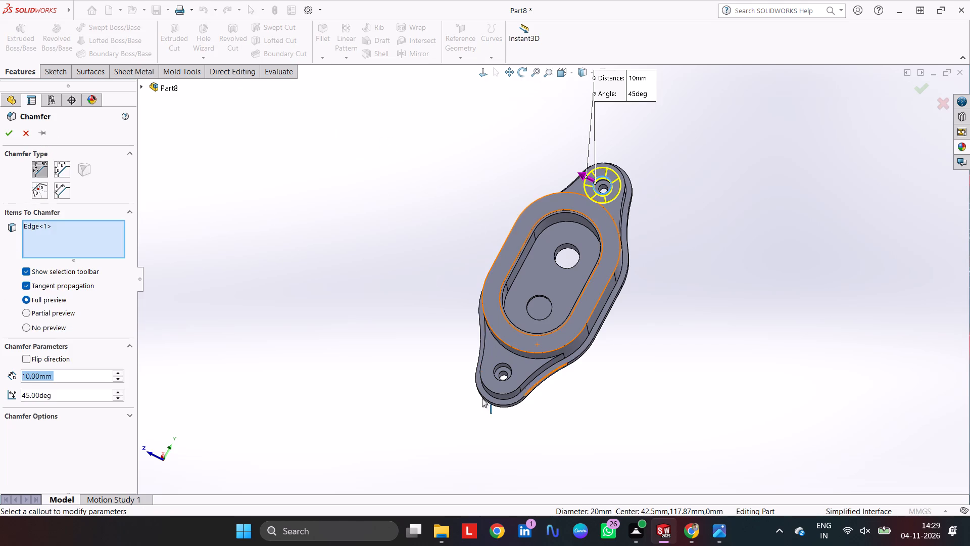
pyautogui.press('5')
pyautogui.click(501, 364)
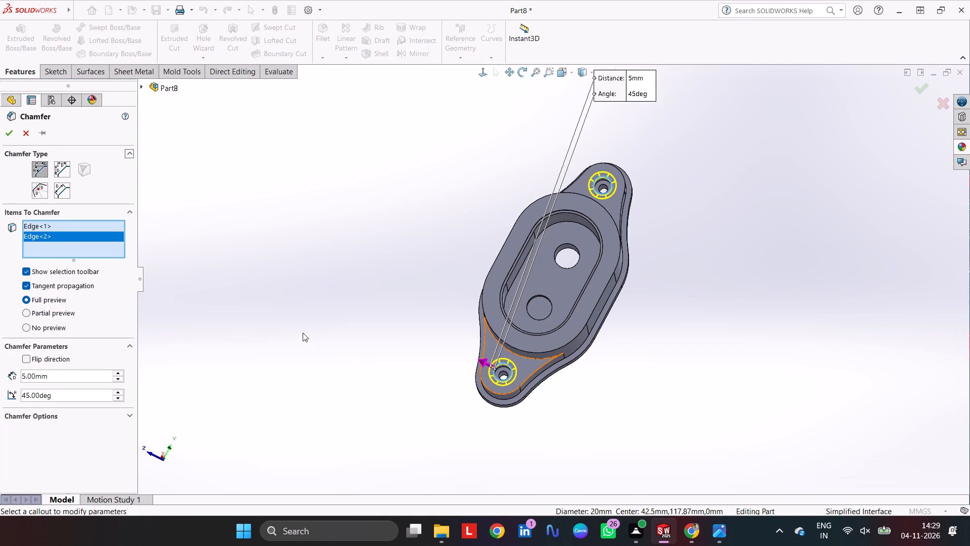
pyautogui.press('Return')
pyautogui.click(399, 254)
# Edit the chamfer on the ear counterbores and set its distance to 2.5 mm.
pyautogui.scroll(2, 594, 206)
pyautogui.scroll(-6, 606, 247)
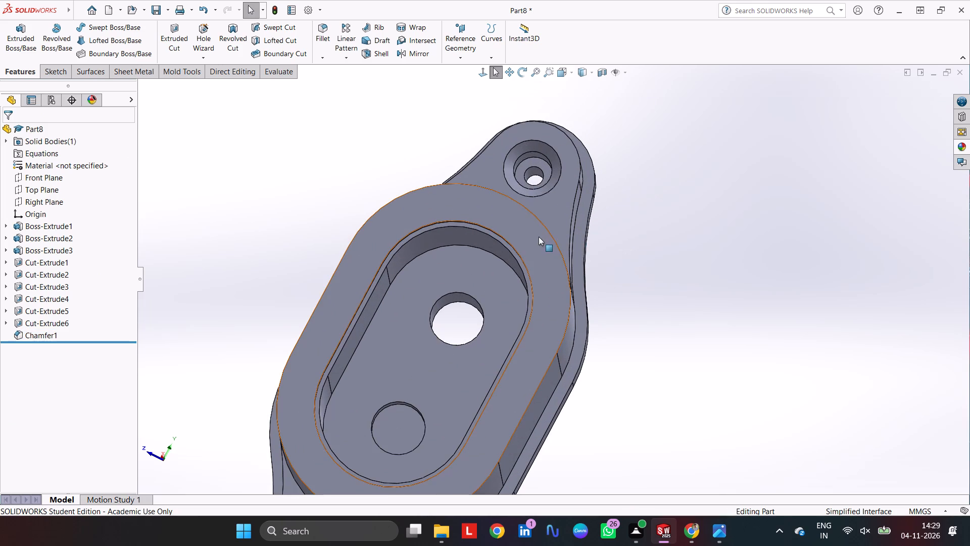
pyautogui.scroll(3, 529, 256)
pyautogui.scroll(-2, 496, 235)
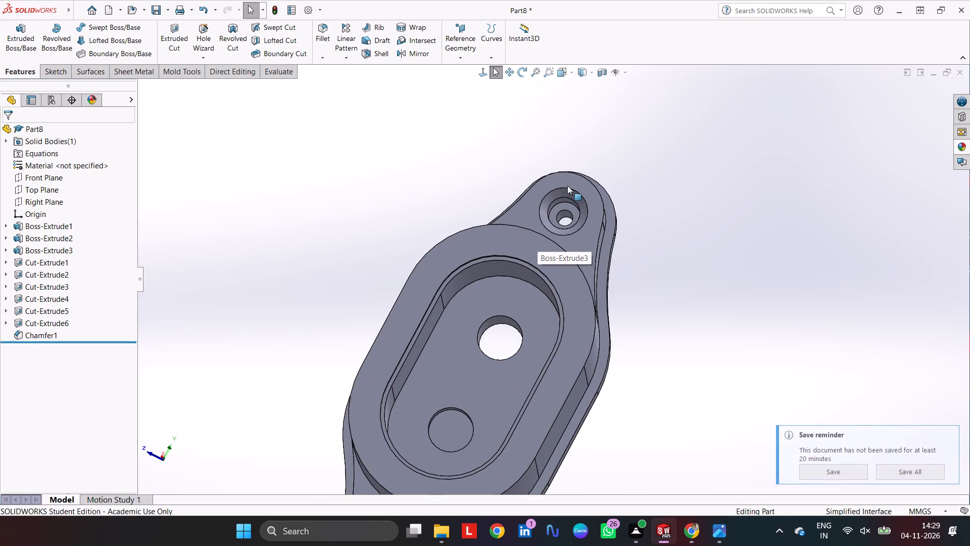
pyautogui.click(557, 193)
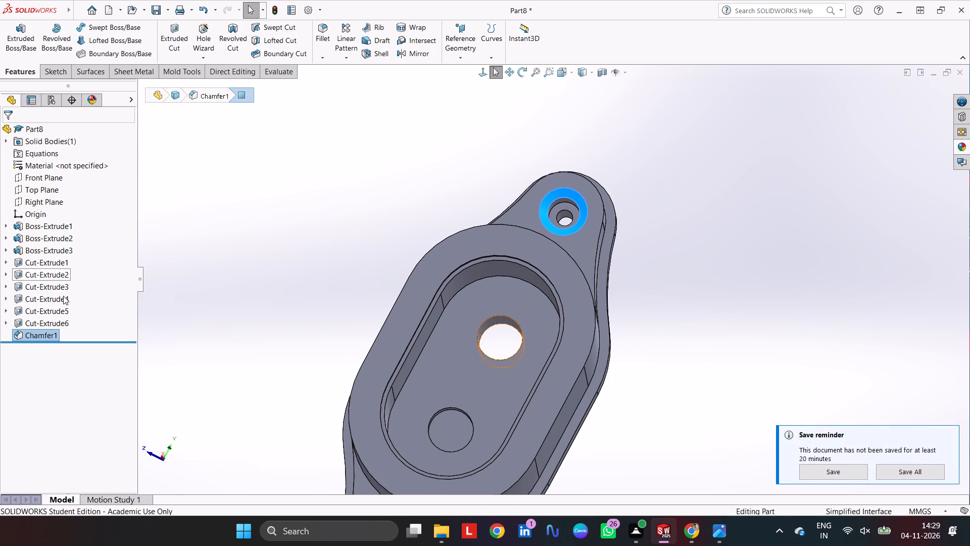
pyautogui.click(48, 333)
pyautogui.click(65, 306)
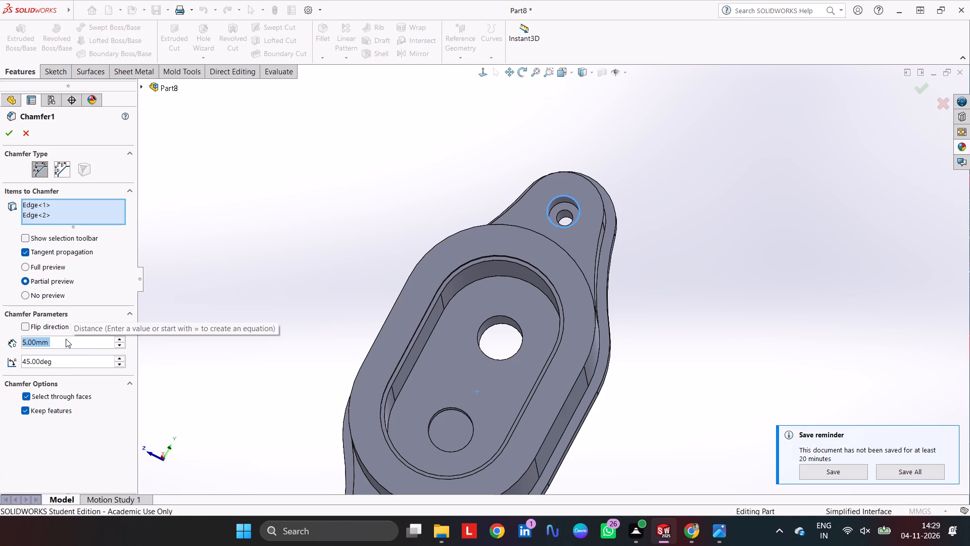
pyautogui.write('2.5')
pyautogui.press('Return')
pyautogui.press('Return')
pyautogui.click(327, 191)
# Start a fillet with a 2.5 mm radius on the curved edges where the oval boss meets the lower and upper ears' raised faces.
pyautogui.moveTo(383, 271); pyautogui.dragTo(460, 357, button='middle')
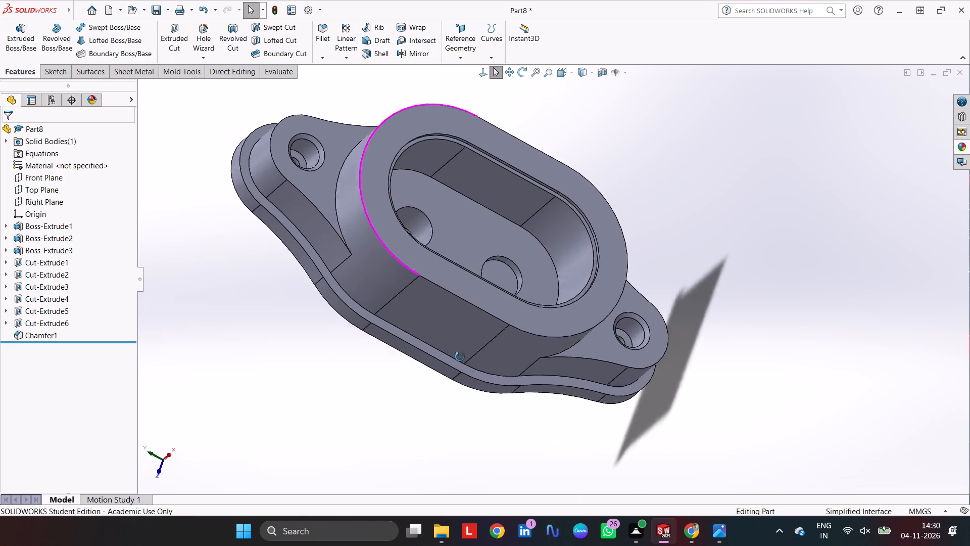
pyautogui.moveTo(460, 357); pyautogui.dragTo(402, 428, button='middle')
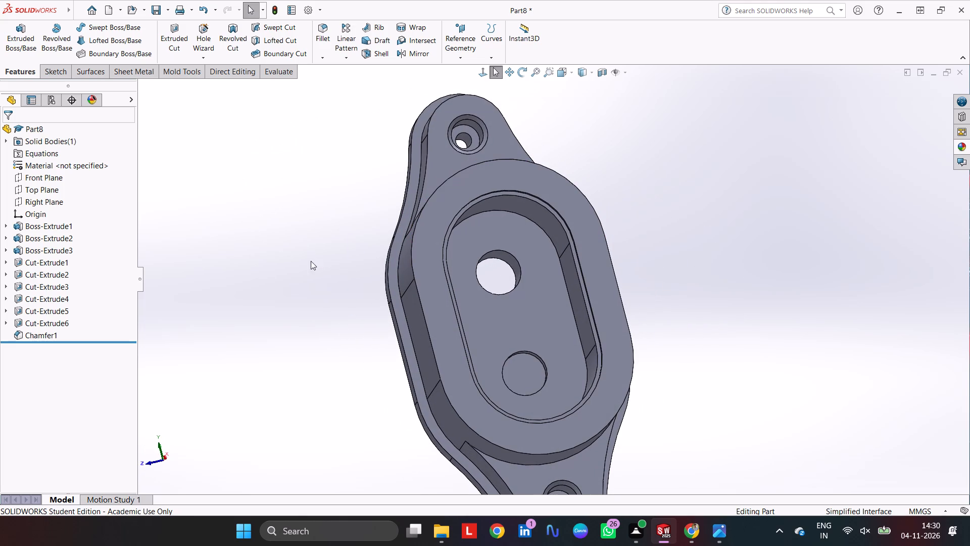
pyautogui.click(309, 254)
pyautogui.moveTo(378, 287); pyautogui.dragTo(448, 236, button='middle')
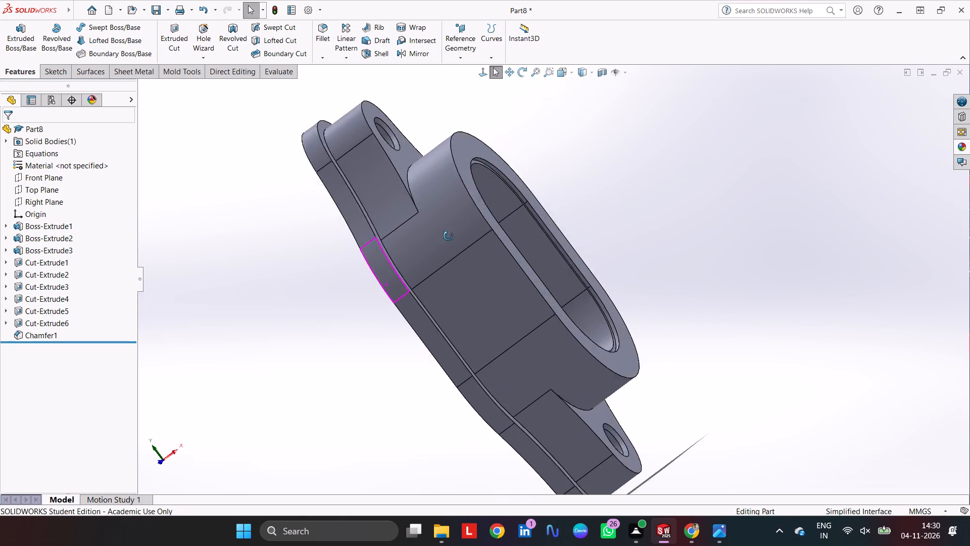
pyautogui.moveTo(448, 236); pyautogui.dragTo(413, 300, button='middle')
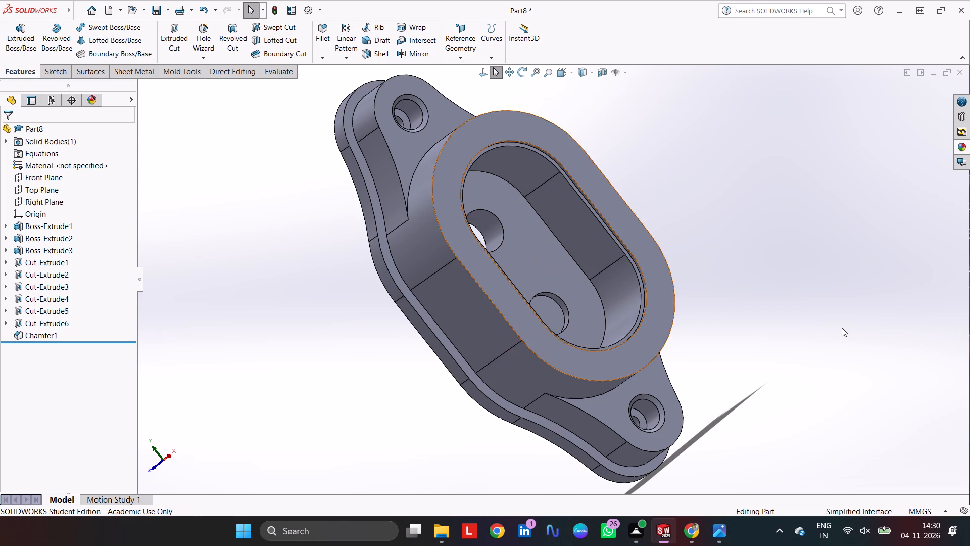
pyautogui.scroll(-3, 632, 382)
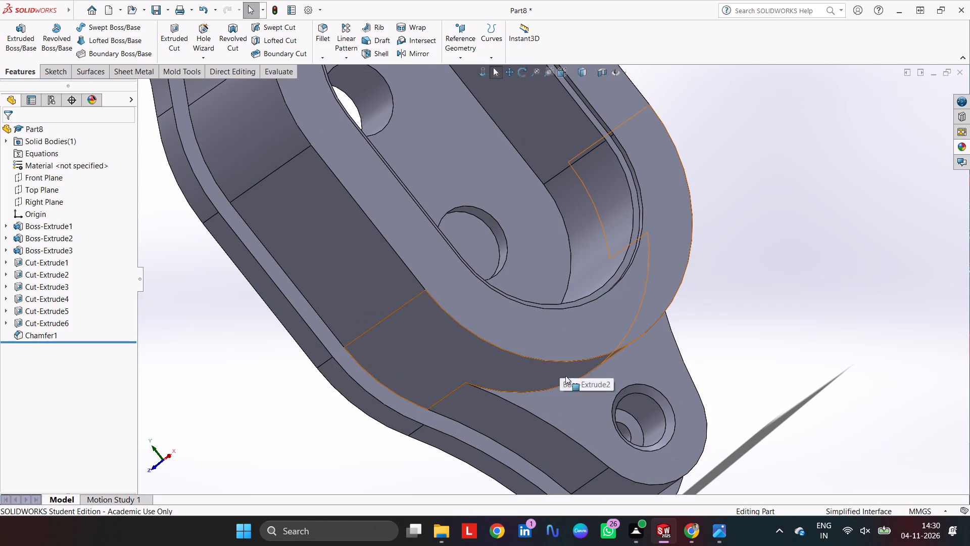
pyautogui.click(328, 31)
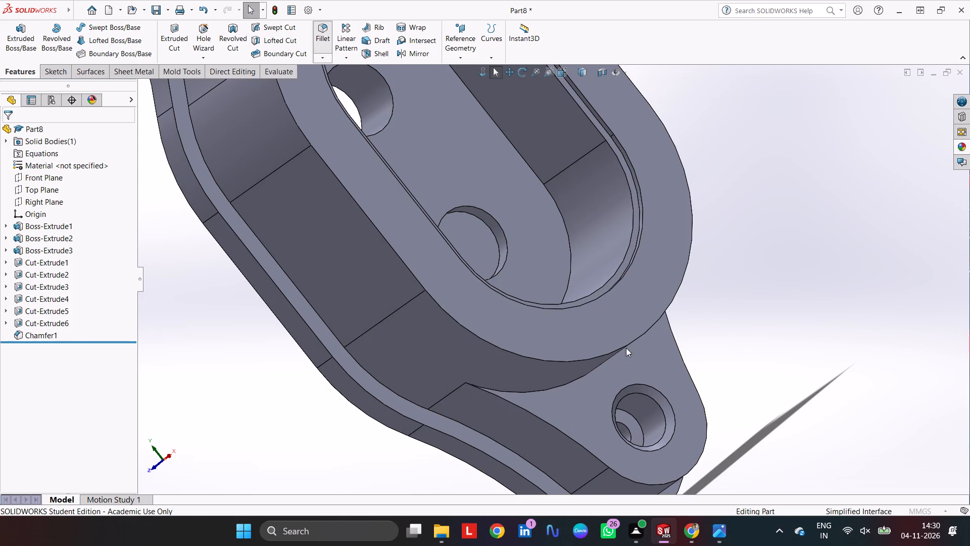
pyautogui.click(560, 386)
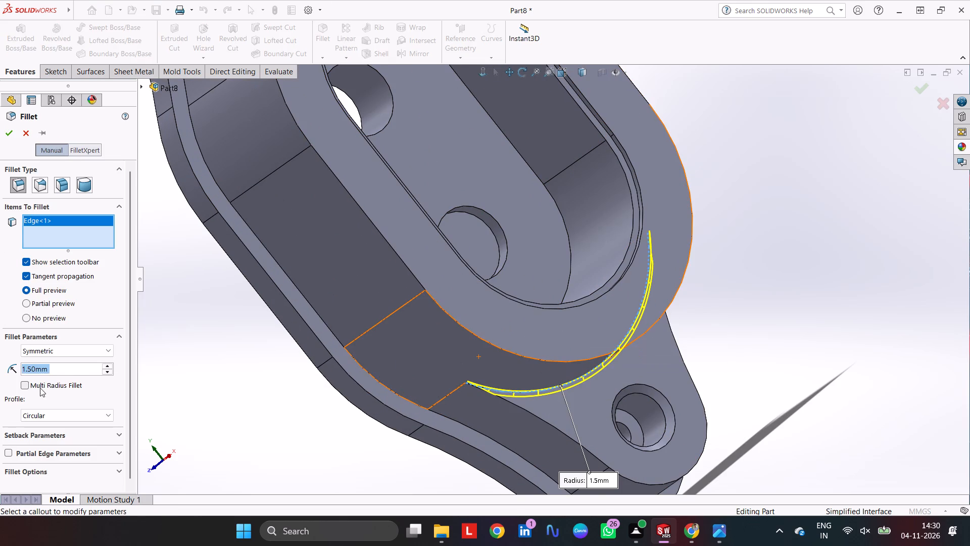
pyautogui.write('2.5')
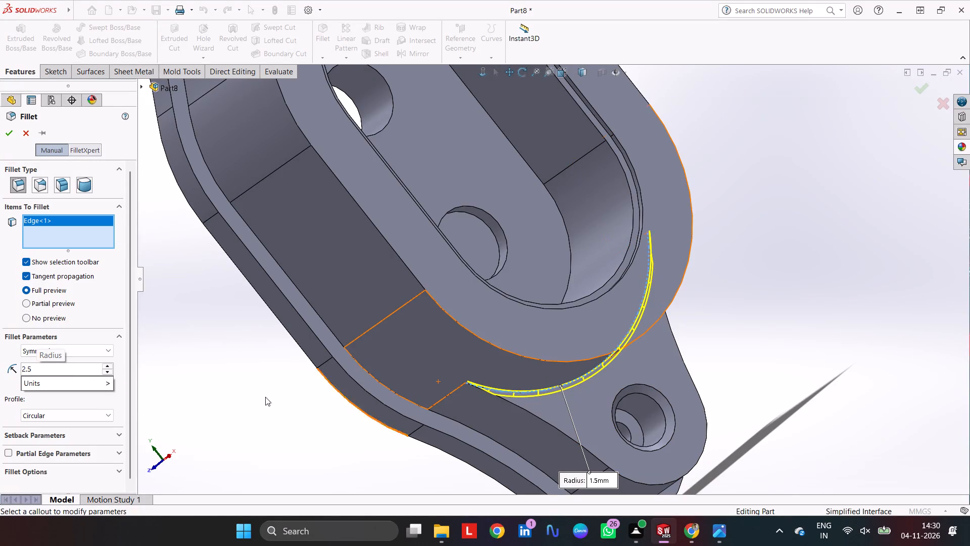
pyautogui.moveTo(176, 329); pyautogui.dragTo(231, 415, button='middle')
pyautogui.scroll(2, 323, 163)
pyautogui.scroll(-2, 363, 100)
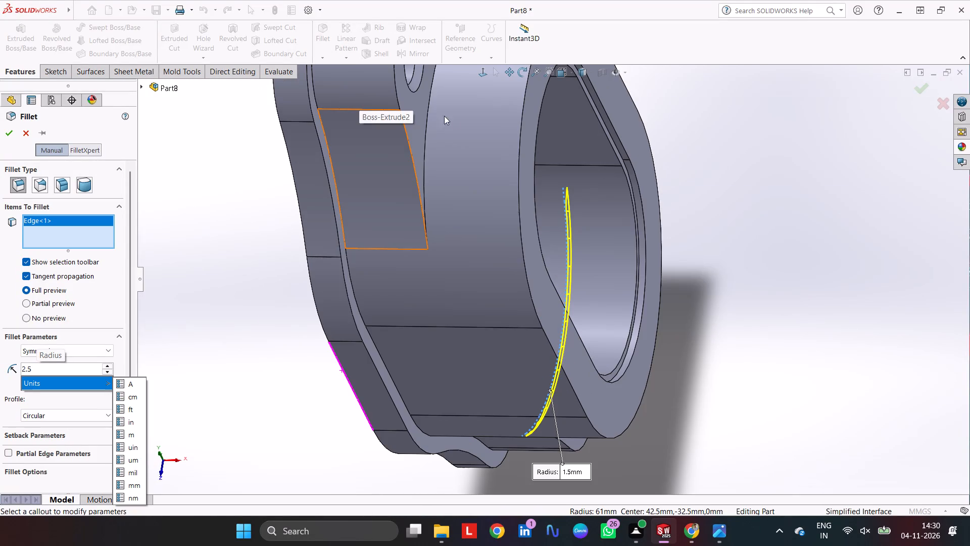
pyautogui.click(425, 124)
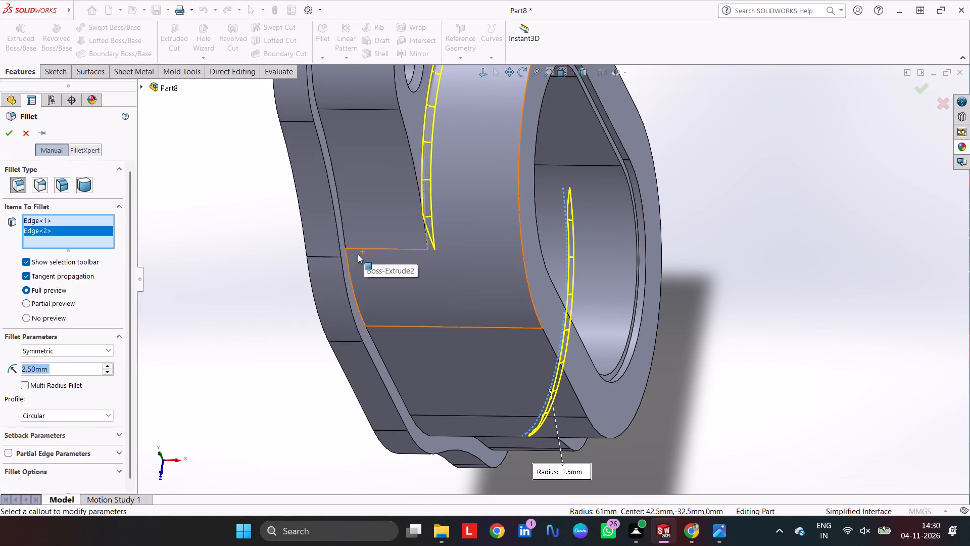
# Complete the 2.5 mm fillet, adding the raised body's base edge, both ears' top outer edges and the plate's upper perimeter edge.
pyautogui.click(341, 216)
pyautogui.moveTo(386, 274); pyautogui.dragTo(354, 222, button='middle')
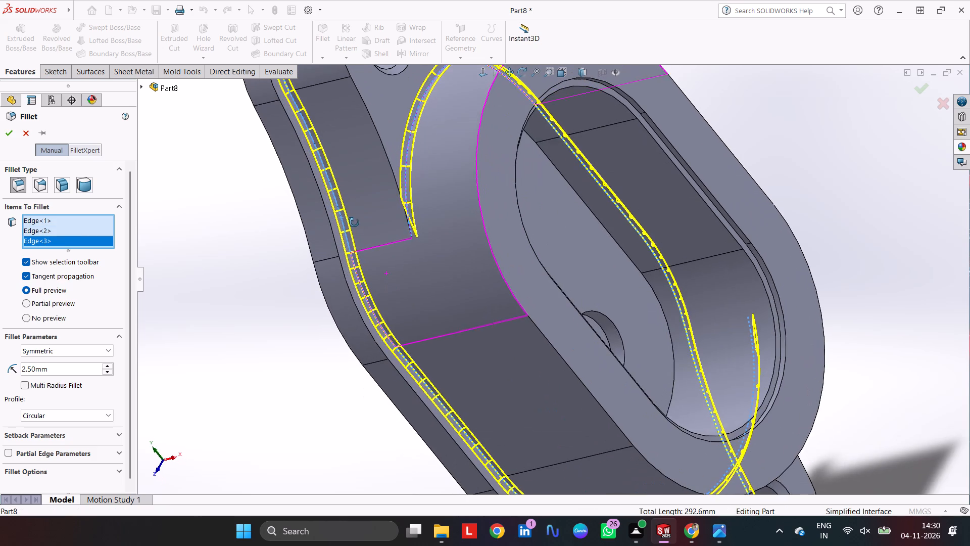
pyautogui.moveTo(354, 222); pyautogui.dragTo(353, 221, button='middle')
pyautogui.scroll(2, 399, 268)
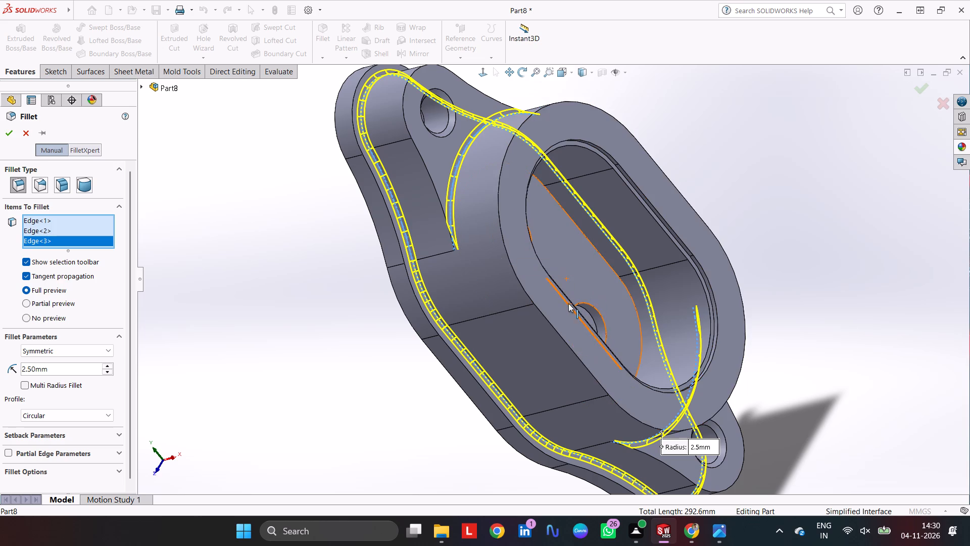
pyautogui.click(407, 127)
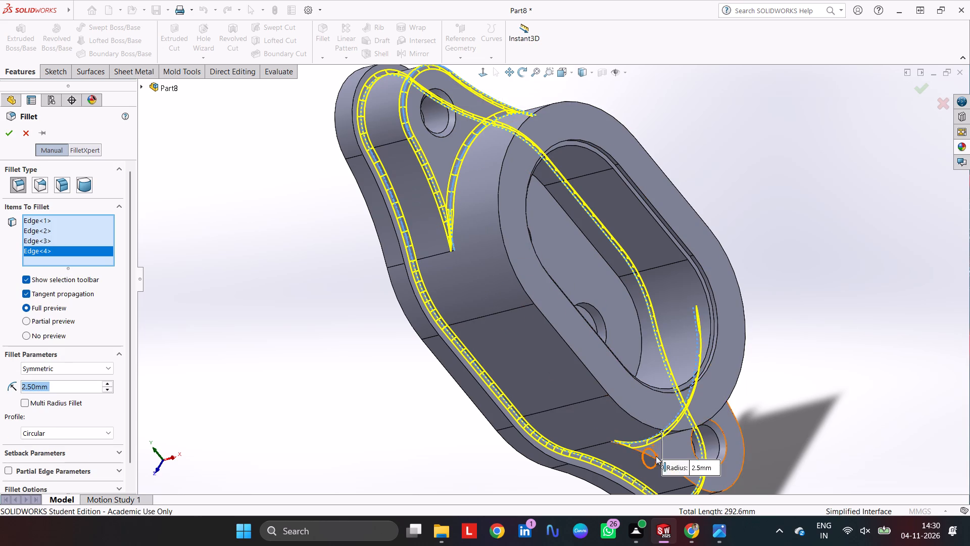
pyautogui.scroll(2, 654, 454)
pyautogui.scroll(-4, 687, 431)
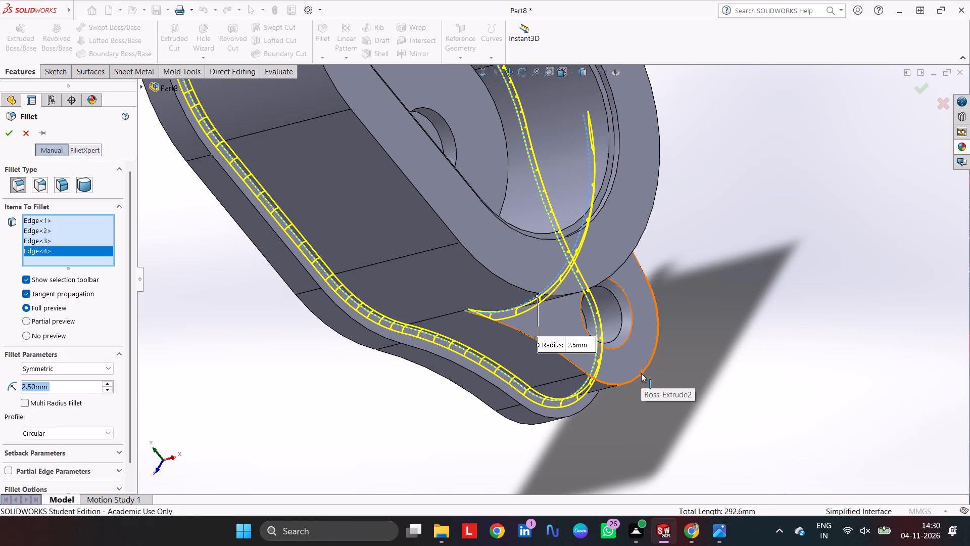
pyautogui.click(641, 373)
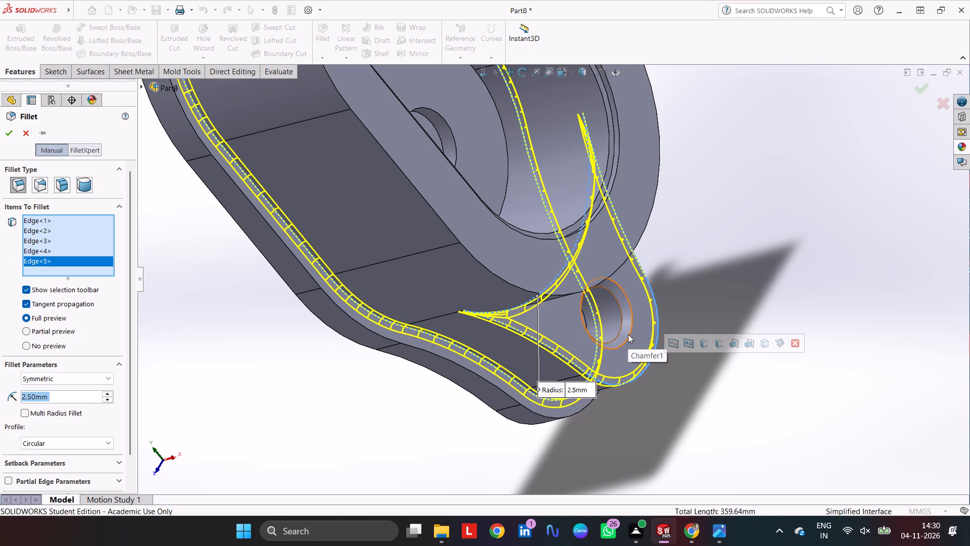
pyautogui.click(565, 416)
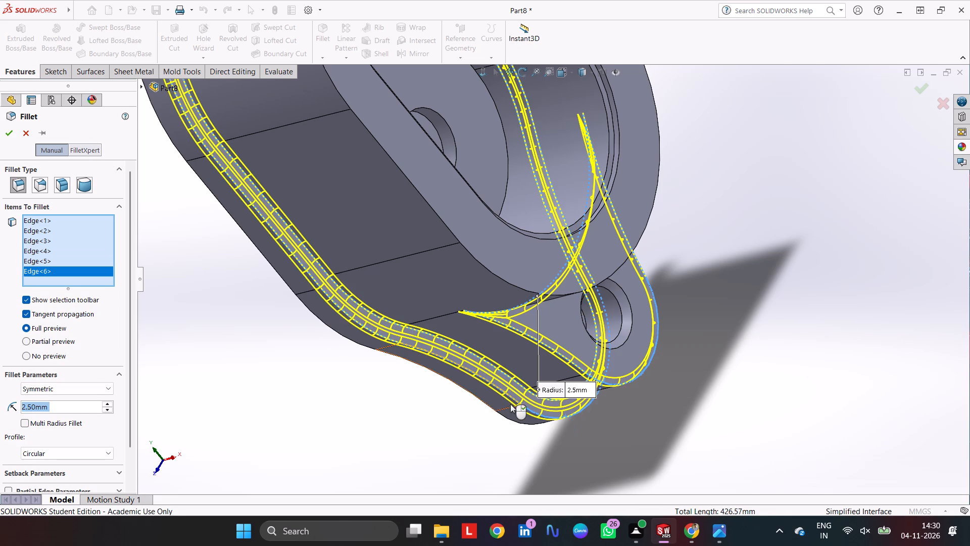
pyautogui.scroll(5, 415, 357)
pyautogui.press('Return')
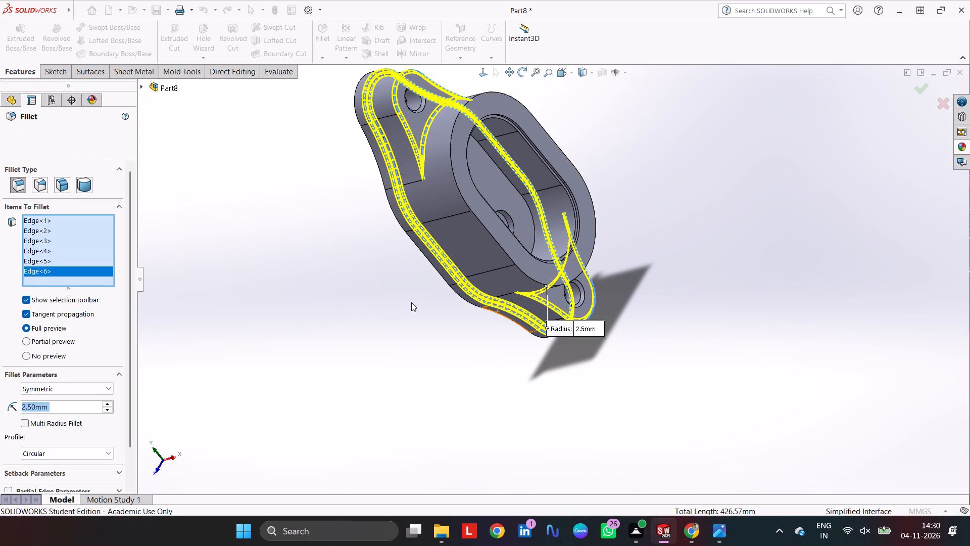
# Examine the filleted part from several sides, including its underside and an isometric view.
pyautogui.moveTo(413, 336); pyautogui.dragTo(286, 300, button='middle')
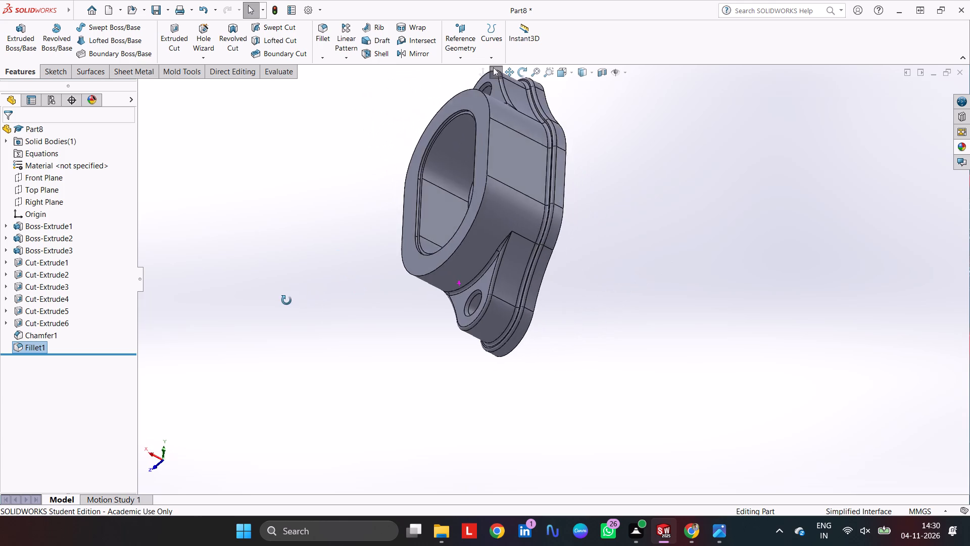
pyautogui.moveTo(286, 300); pyautogui.dragTo(365, 335, button='middle')
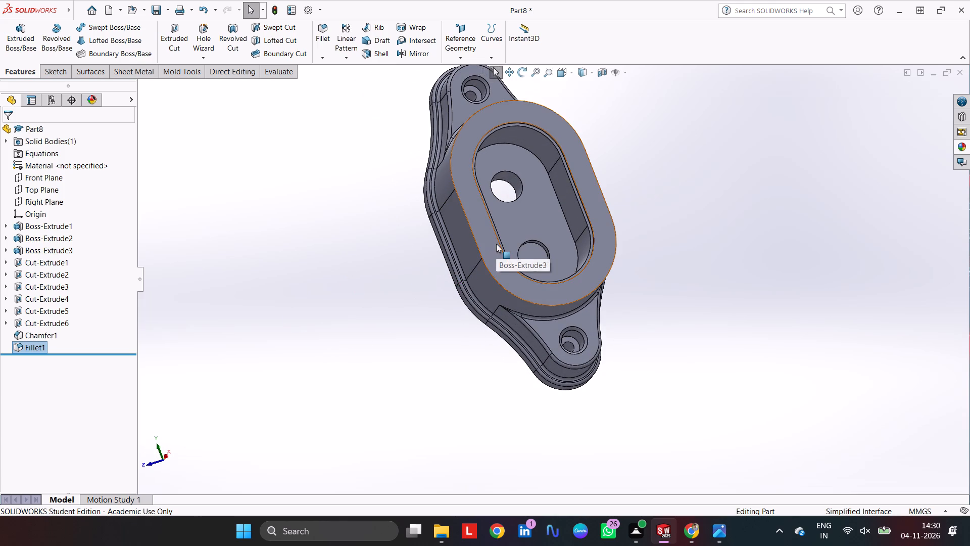
pyautogui.scroll(3, 518, 132)
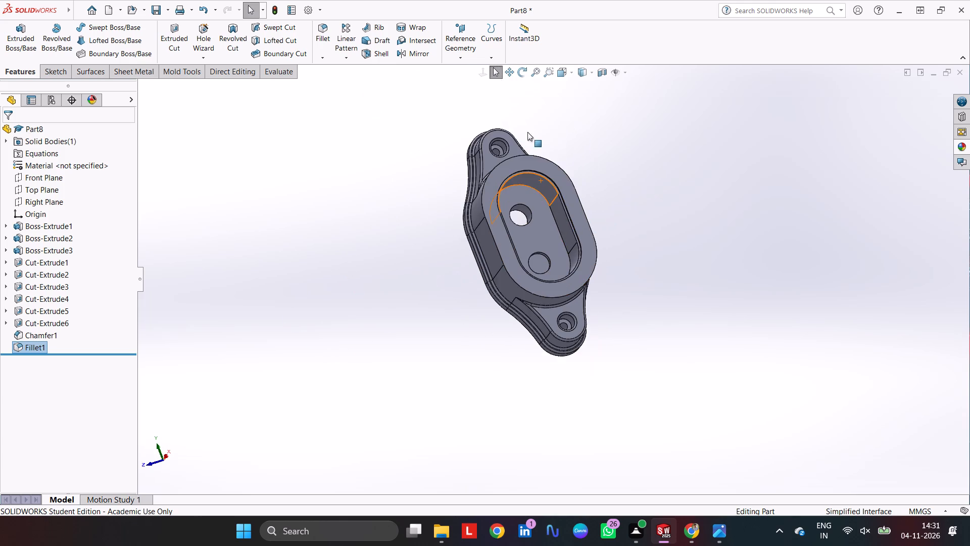
pyautogui.moveTo(574, 153); pyautogui.dragTo(604, 238, button='middle')
pyautogui.moveTo(572, 161); pyautogui.dragTo(533, 351, button='middle')
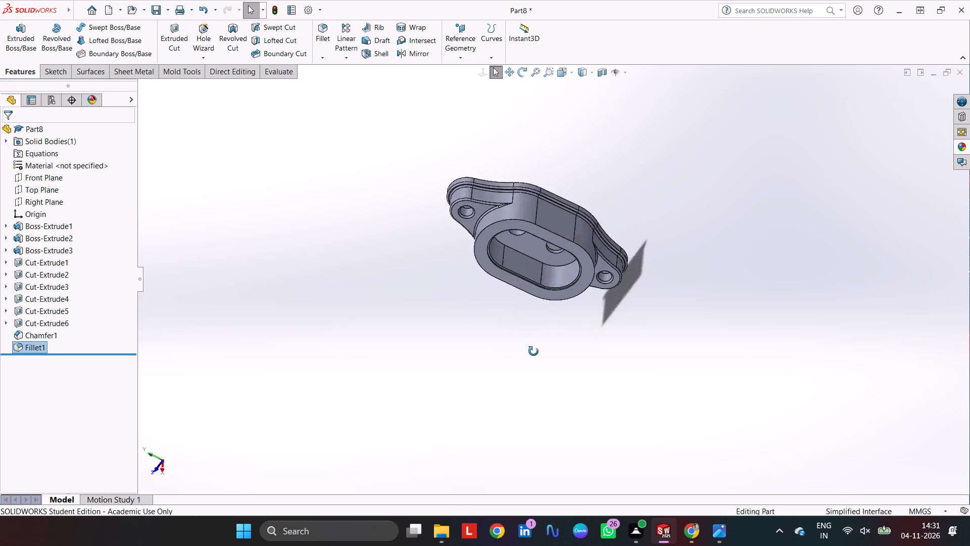
pyautogui.moveTo(533, 351); pyautogui.dragTo(452, 507, button='middle')
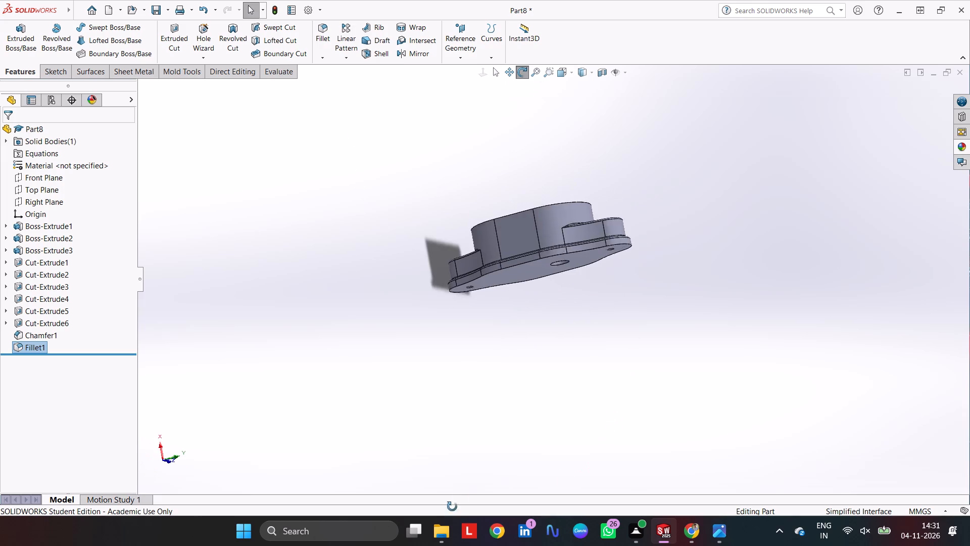
pyautogui.moveTo(452, 507); pyautogui.dragTo(446, 516, button='middle')
pyautogui.hotkey('ctrl', '7')
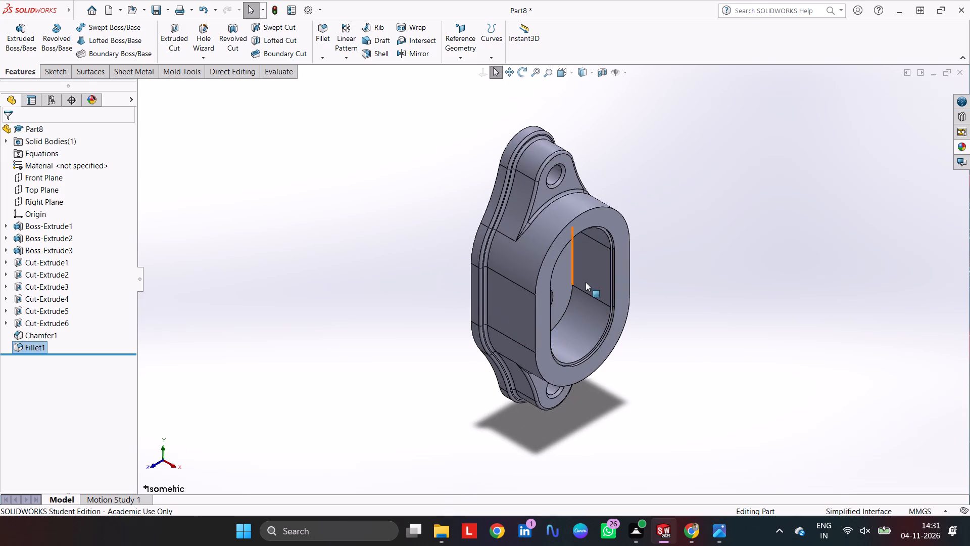
pyautogui.click(717, 265)
pyautogui.moveTo(678, 303); pyautogui.dragTo(632, 247, button='middle')
pyautogui.scroll(1, 615, 256)
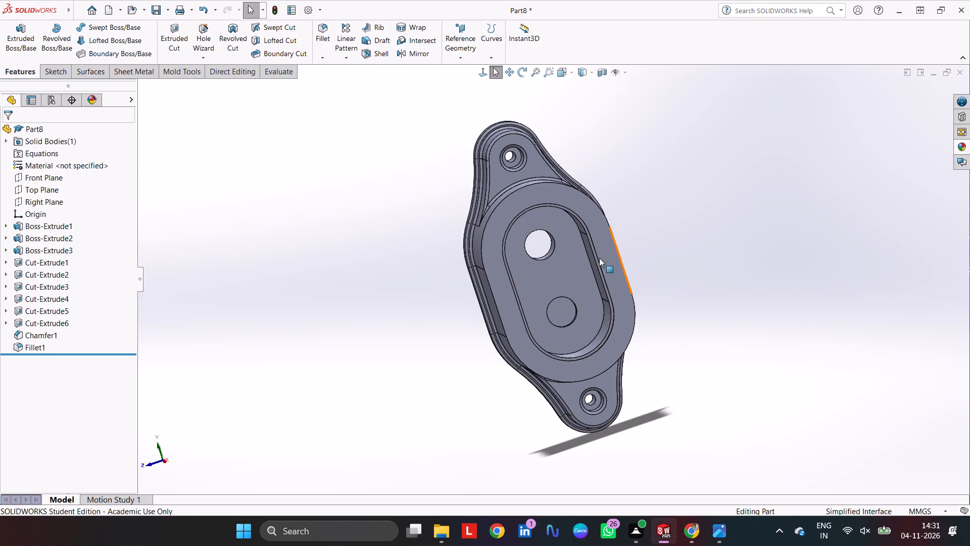
# Start a sketch on the oval boss's top rim face with infinite vertical and horizontal construction lines through the origin.
pyautogui.click(597, 260)
pyautogui.click(650, 229)
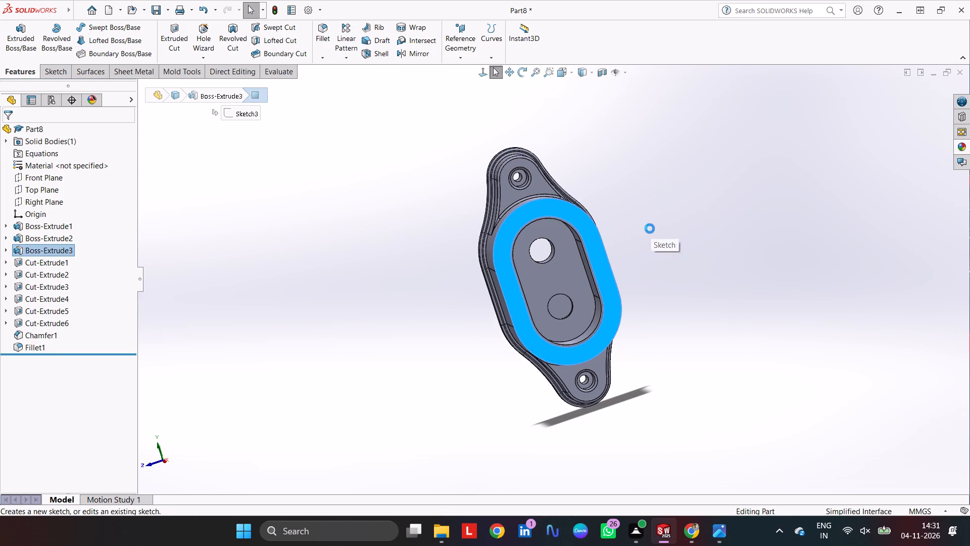
pyautogui.scroll(-5, 573, 218)
pyautogui.scroll(2, 526, 257)
pyautogui.scroll(3, 444, 300)
pyautogui.scroll(-2, 523, 354)
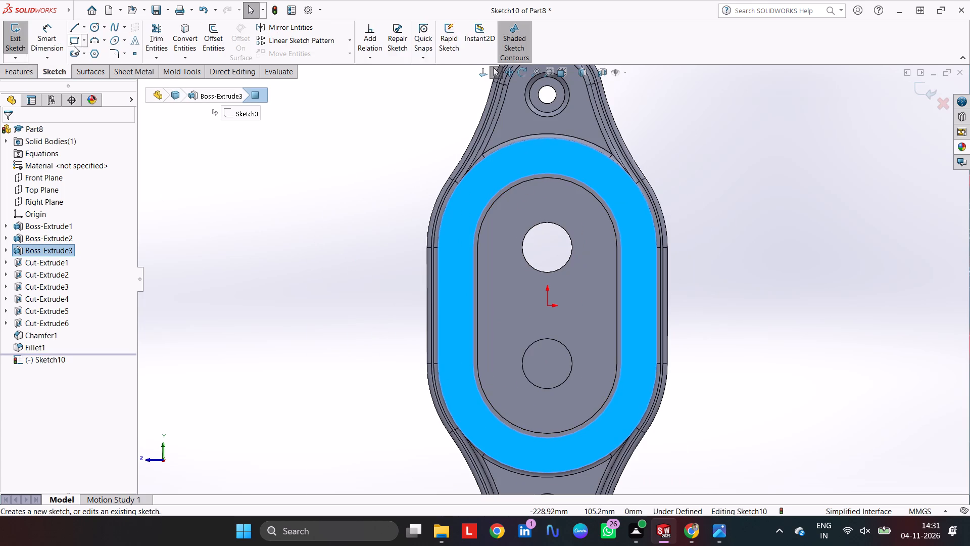
pyautogui.click(80, 26)
pyautogui.click(53, 282)
pyautogui.click(58, 265)
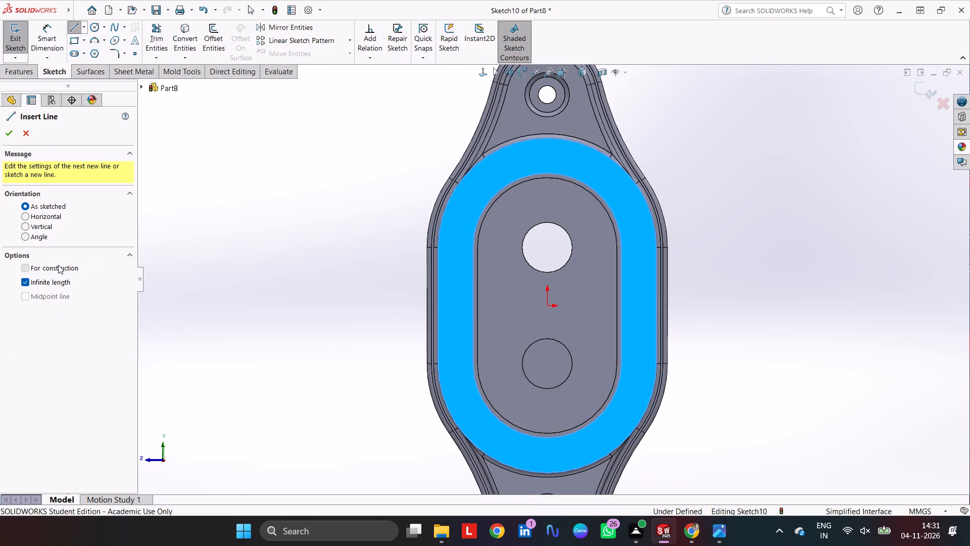
pyautogui.click(51, 226)
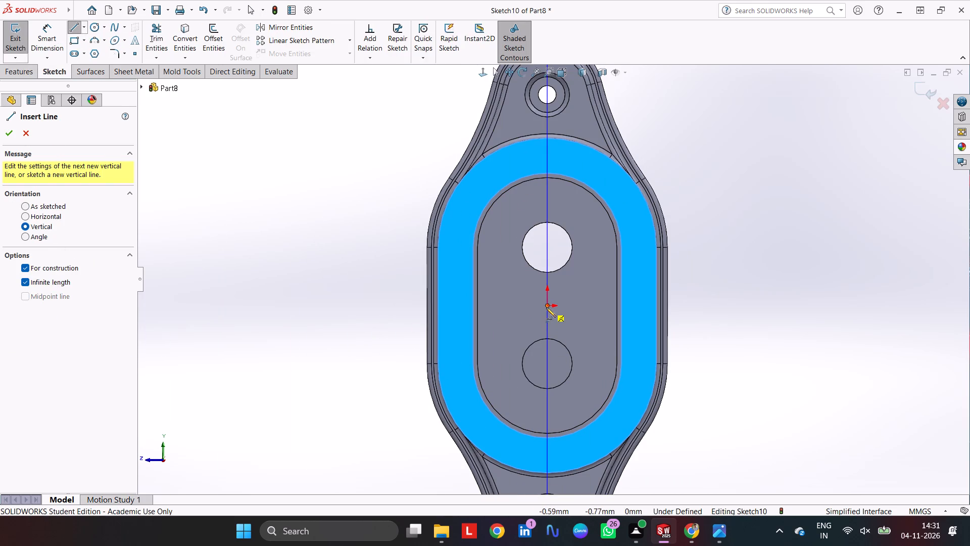
pyautogui.click(546, 307)
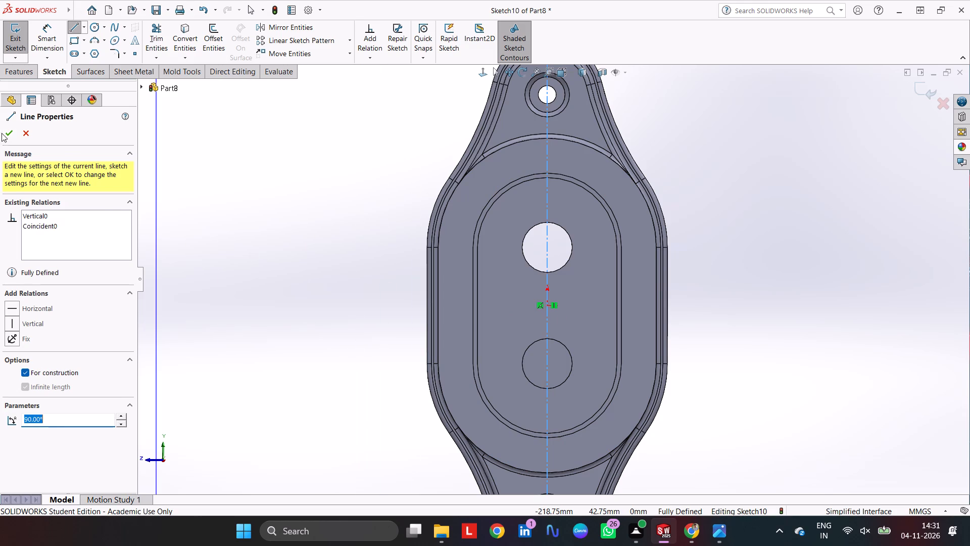
pyautogui.click(5, 125)
pyautogui.click(4, 138)
pyautogui.click(53, 217)
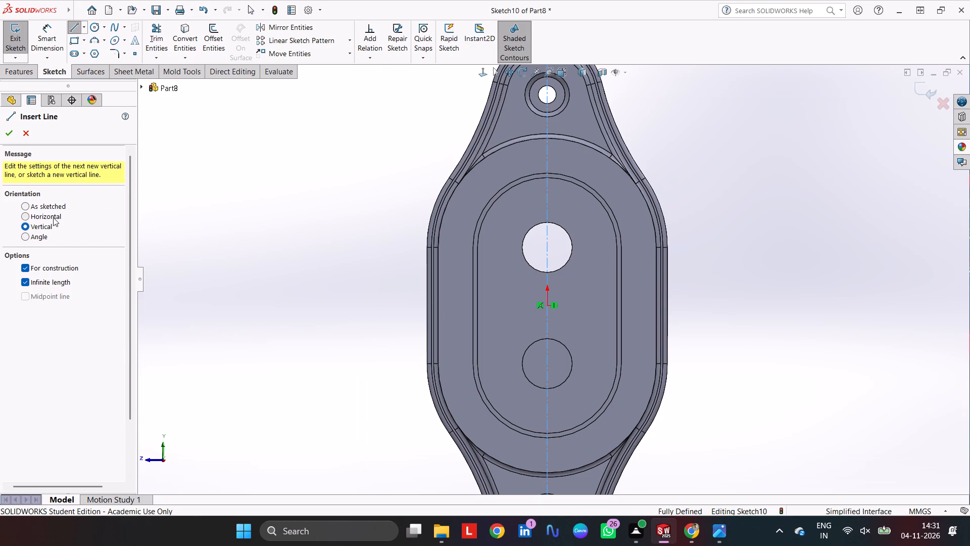
pyautogui.click(548, 307)
pyautogui.click(11, 132)
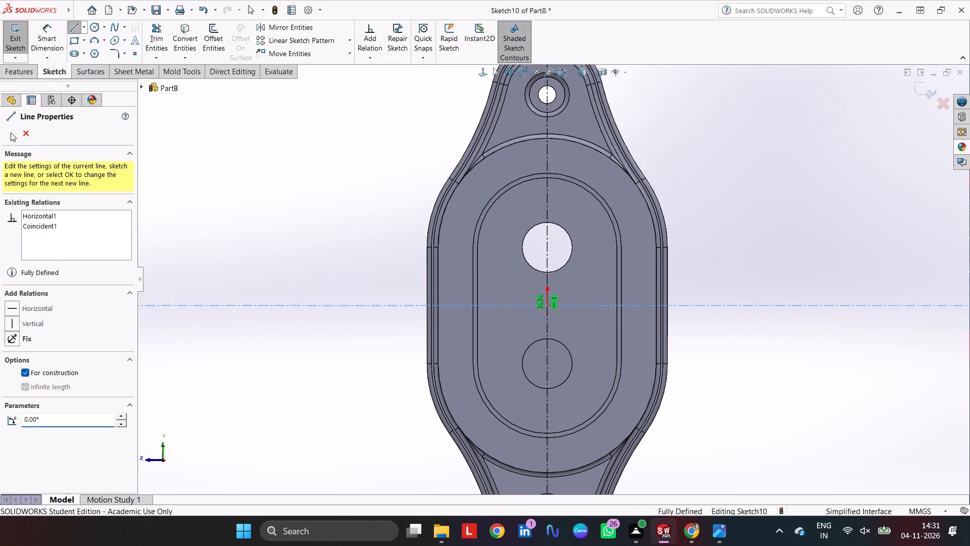
# Sketch a straight slot centred on the two floor holes and dimension its end radius as 50 mm.
pyautogui.click(74, 56)
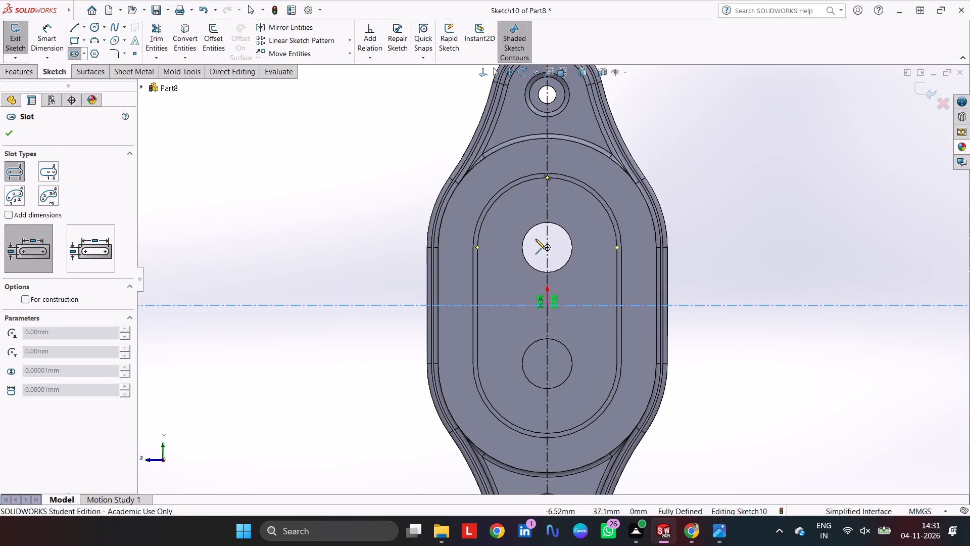
pyautogui.click(548, 247)
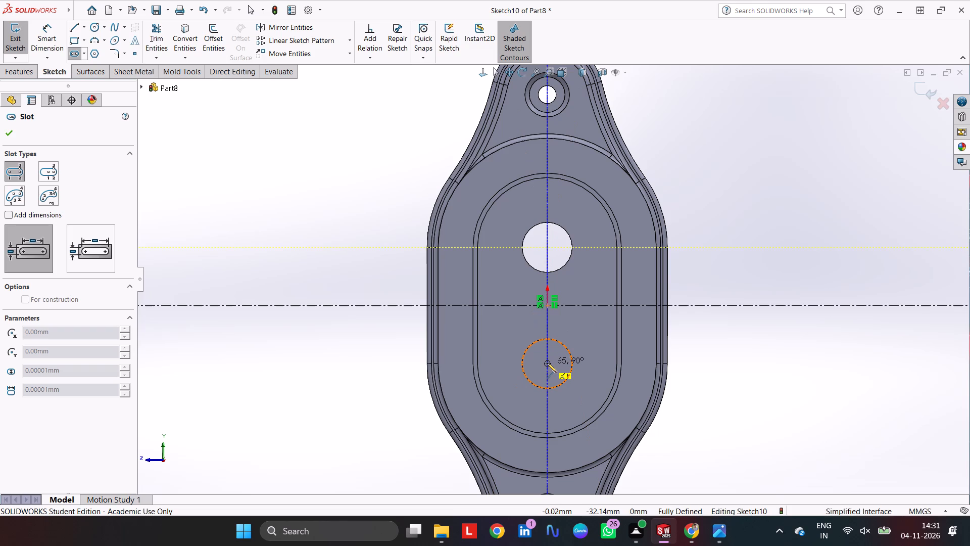
pyautogui.click(547, 363)
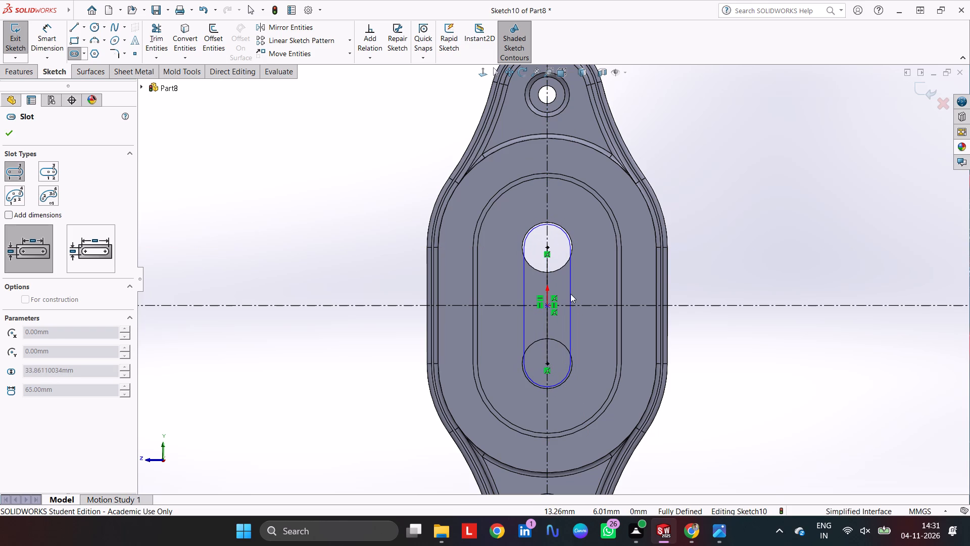
pyautogui.click(631, 204)
pyautogui.click(41, 30)
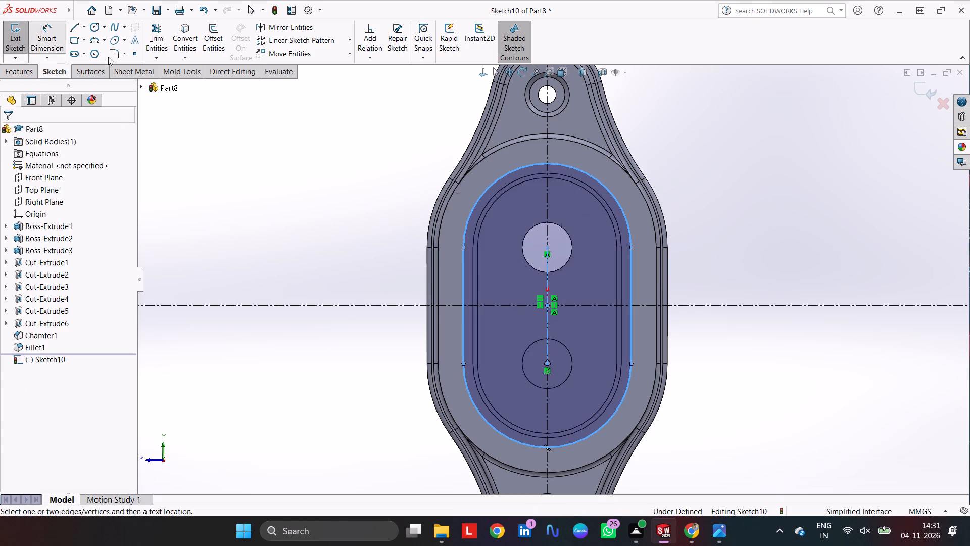
pyautogui.click(497, 179)
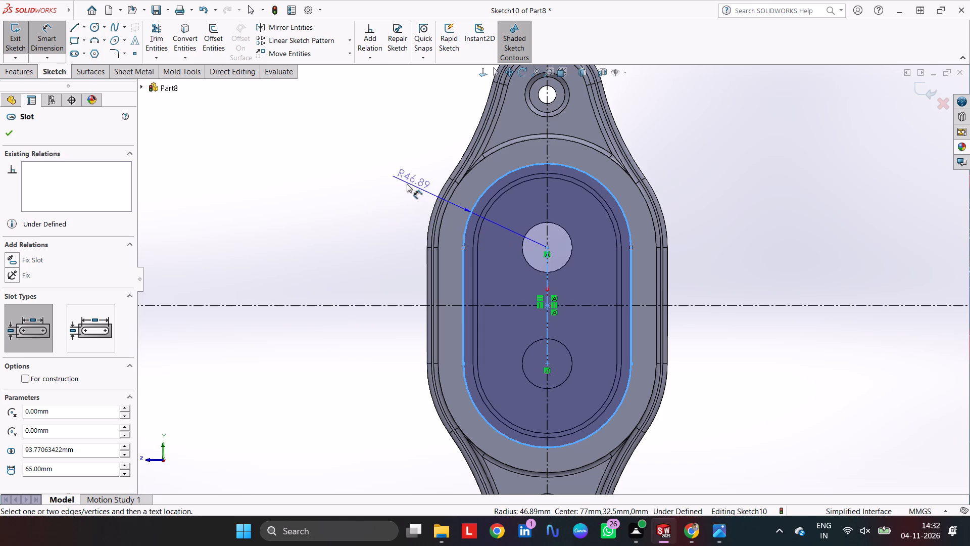
pyautogui.click(371, 233)
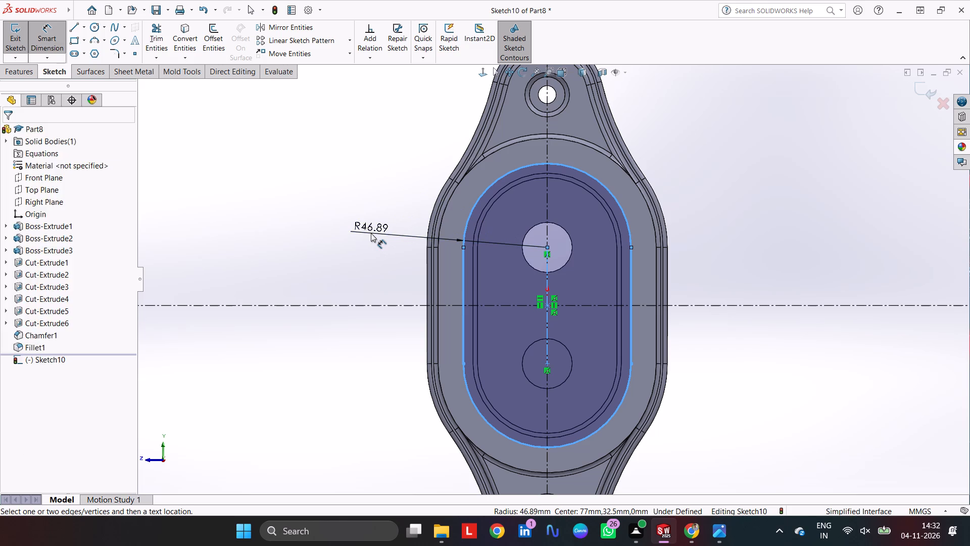
pyautogui.write('50')
pyautogui.press('Return')
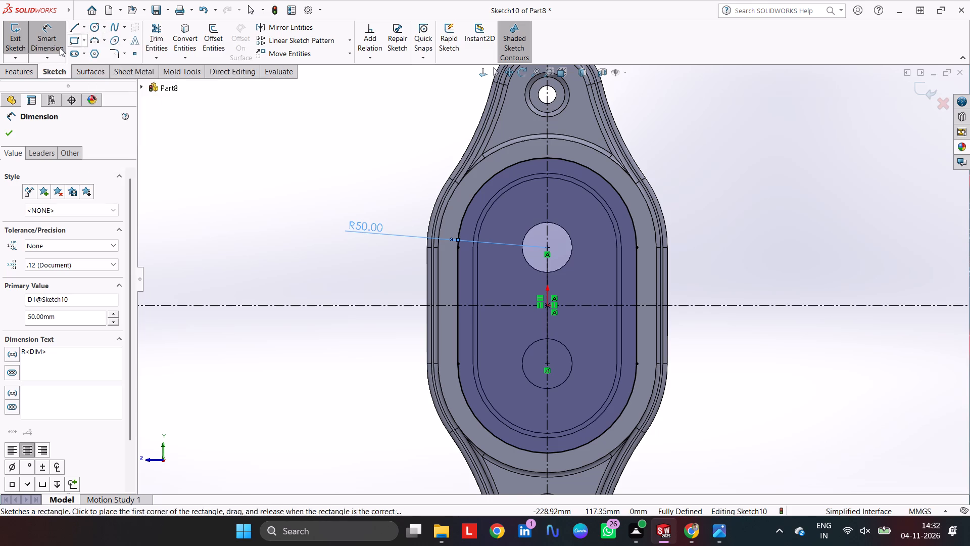
# Add infinite horizontal construction lines through the centres of both slot arcs.
pyautogui.click(79, 24)
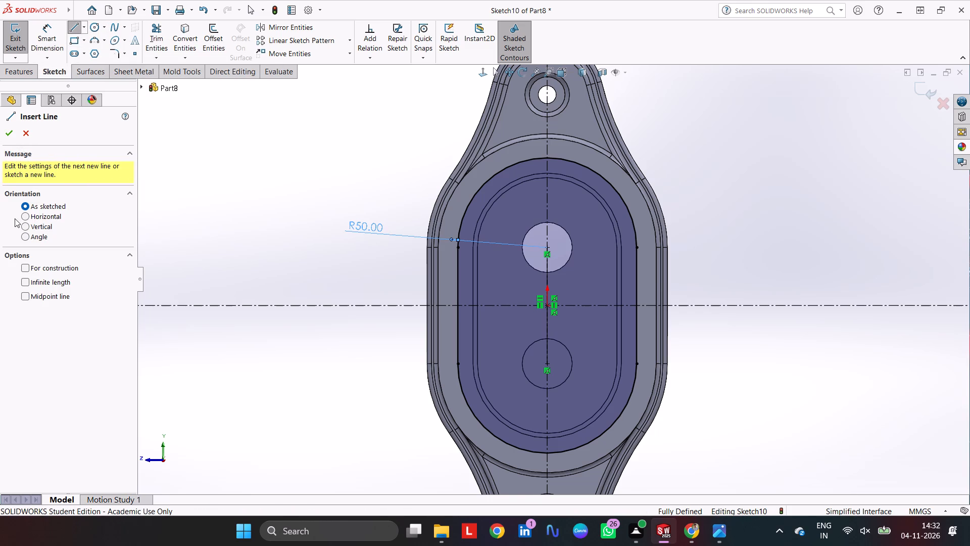
pyautogui.click(44, 227)
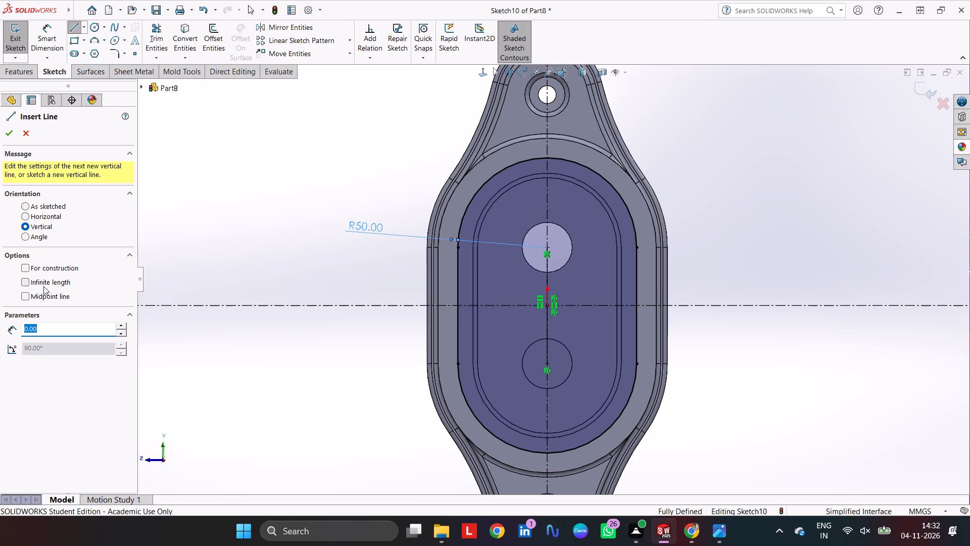
pyautogui.click(43, 287)
pyautogui.click(42, 267)
pyautogui.click(53, 220)
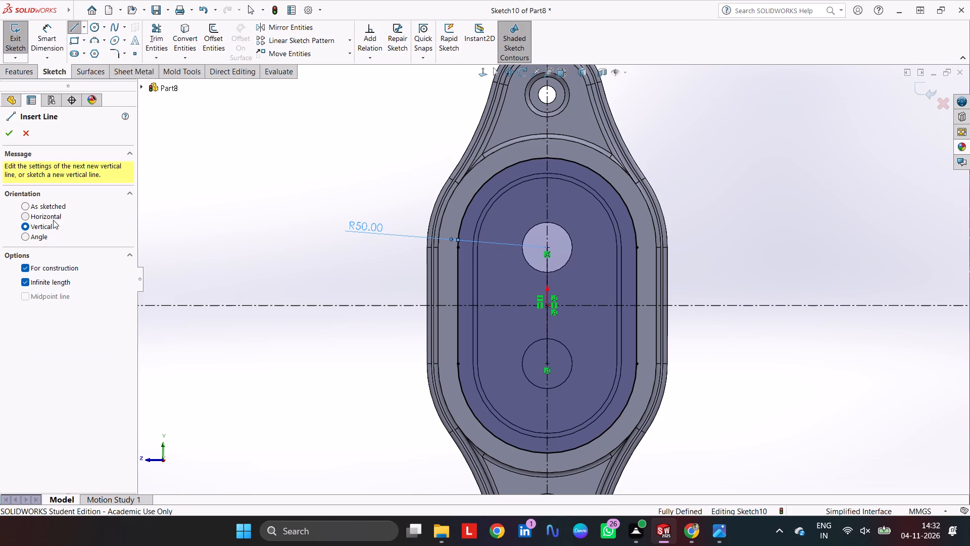
pyautogui.click(548, 249)
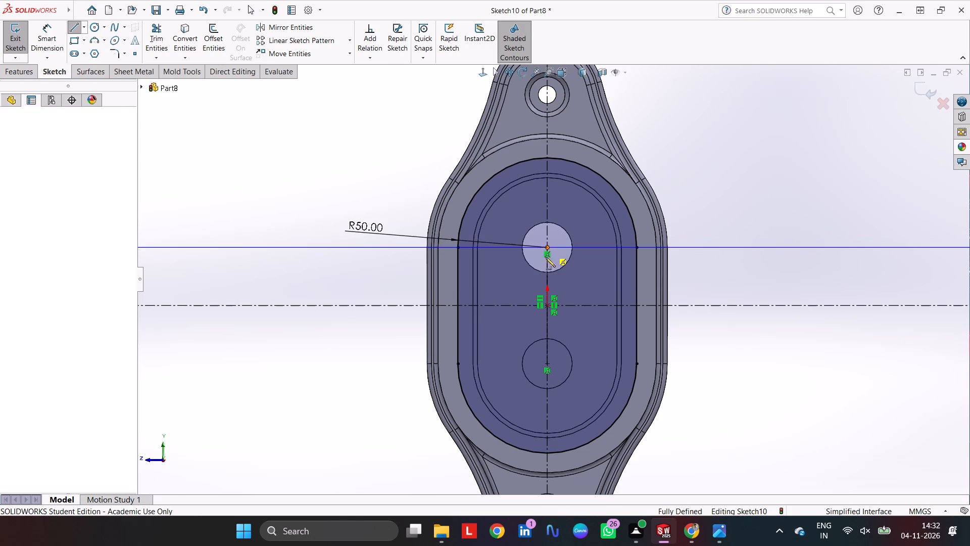
pyautogui.click(549, 366)
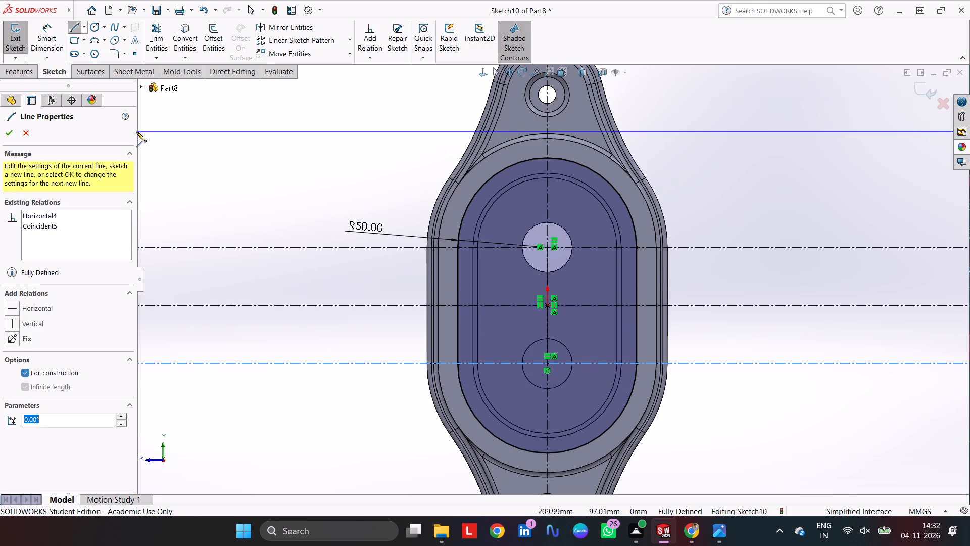
pyautogui.click(4, 130)
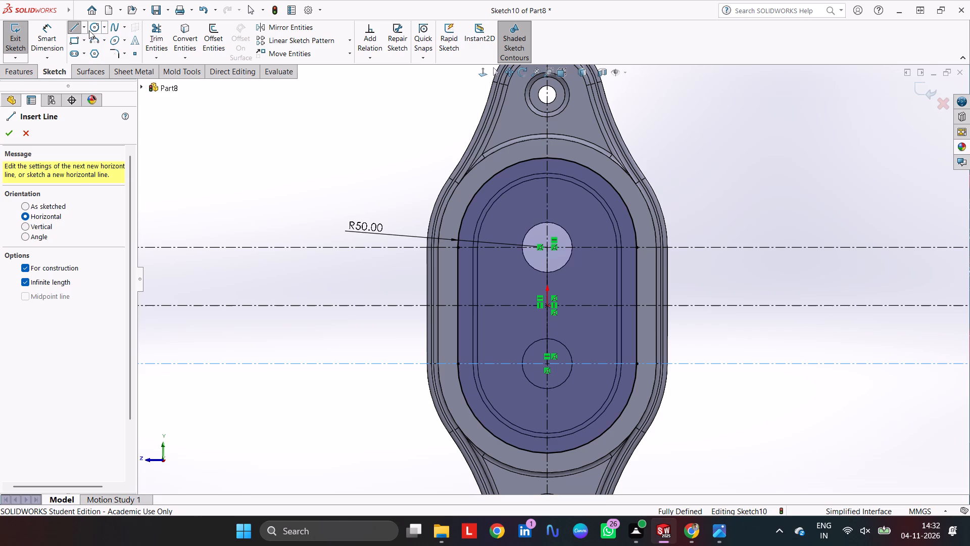
# Sketch a circle at the right end of the slot's upper arc and dimension its diameter as 5 mm.
pyautogui.click(92, 30)
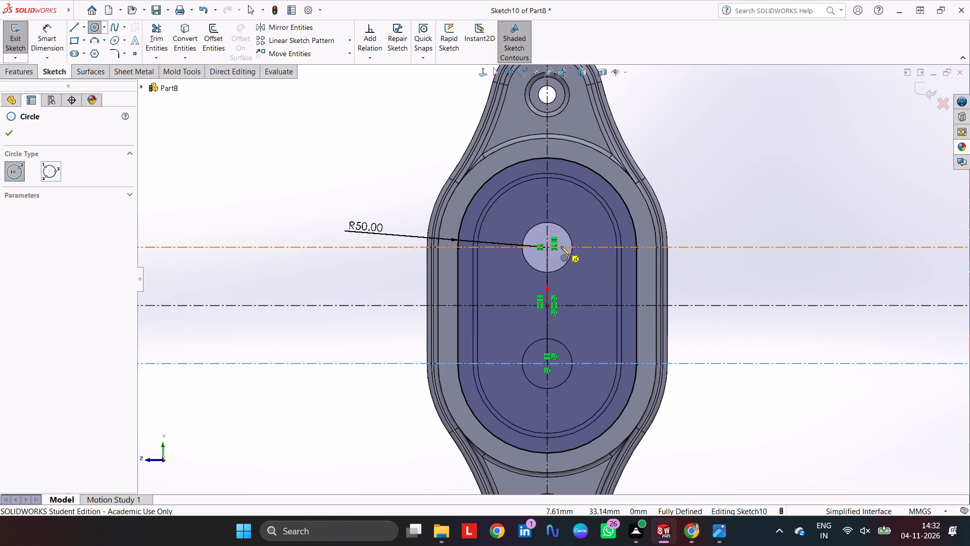
pyautogui.click(635, 248)
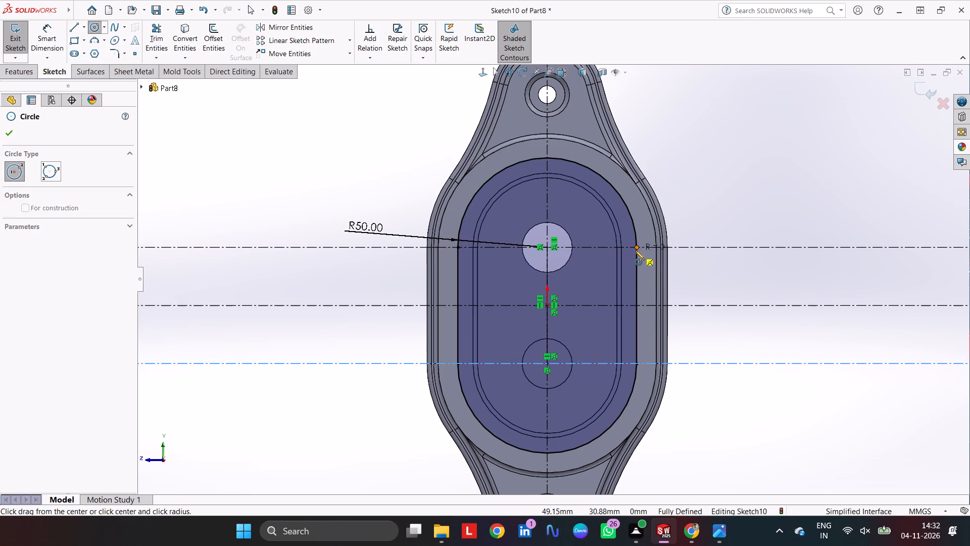
pyautogui.click(633, 254)
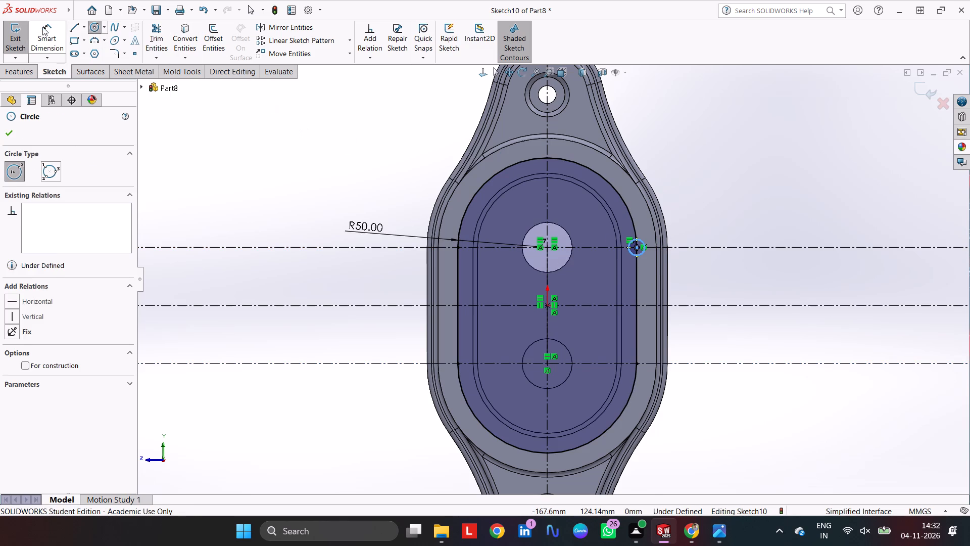
pyautogui.click(42, 27)
pyautogui.click(642, 241)
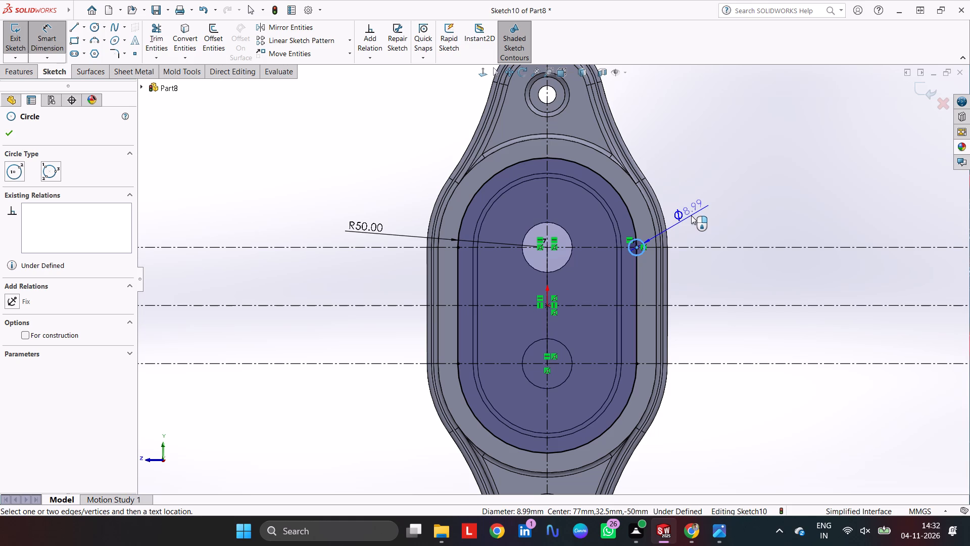
pyautogui.click(691, 215)
pyautogui.press('5')
pyautogui.press('Return')
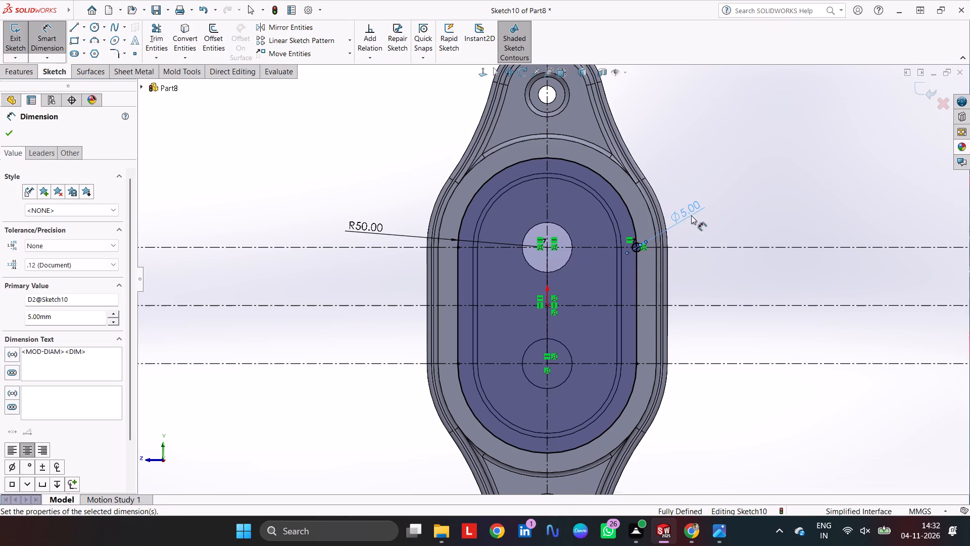
pyautogui.press('Escape')
pyautogui.press('Escape')
# Convert the R50 slot outline to construction geometry.
pyautogui.click(510, 165)
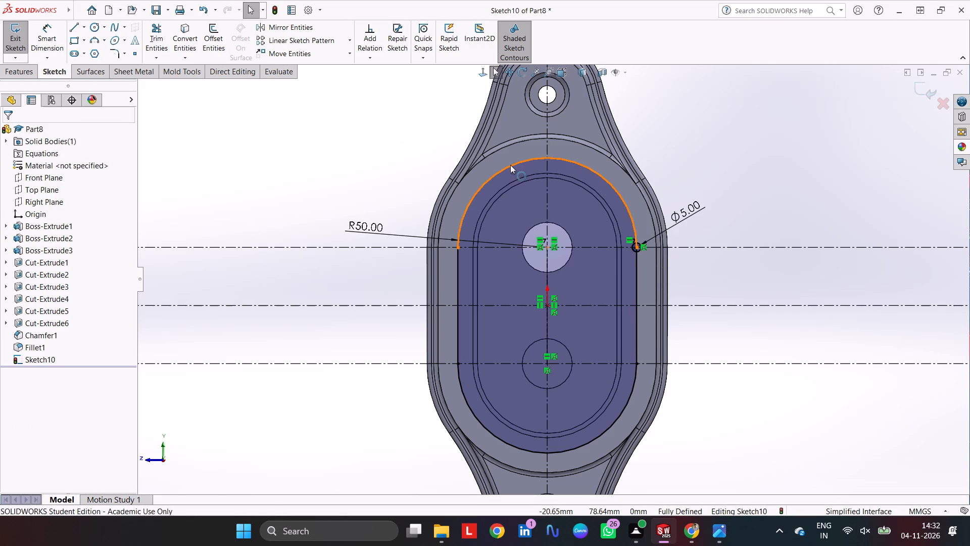
pyautogui.click(557, 139)
pyautogui.click(372, 160)
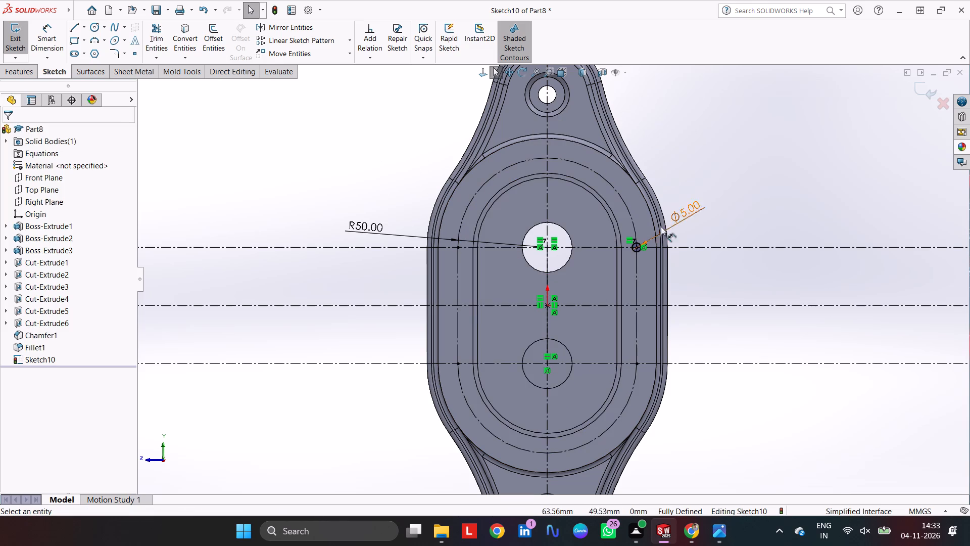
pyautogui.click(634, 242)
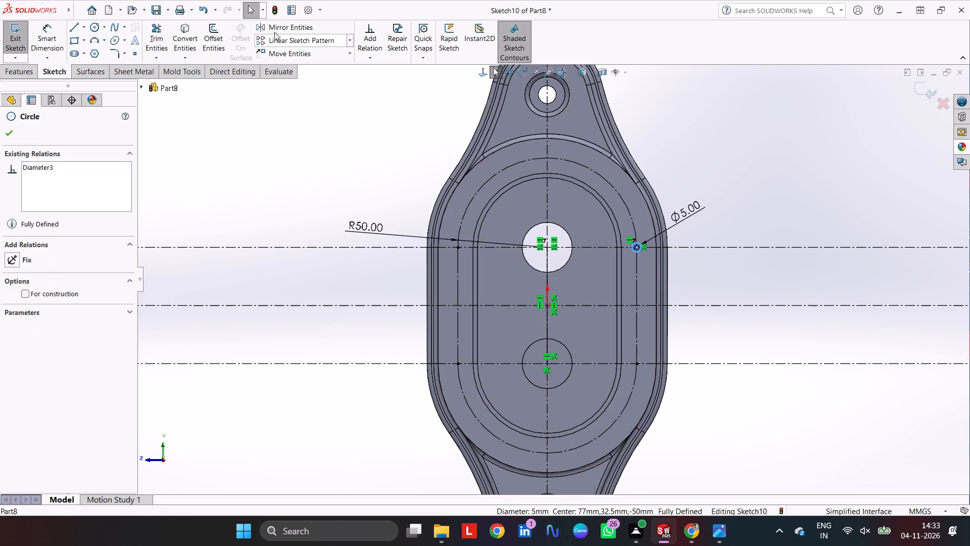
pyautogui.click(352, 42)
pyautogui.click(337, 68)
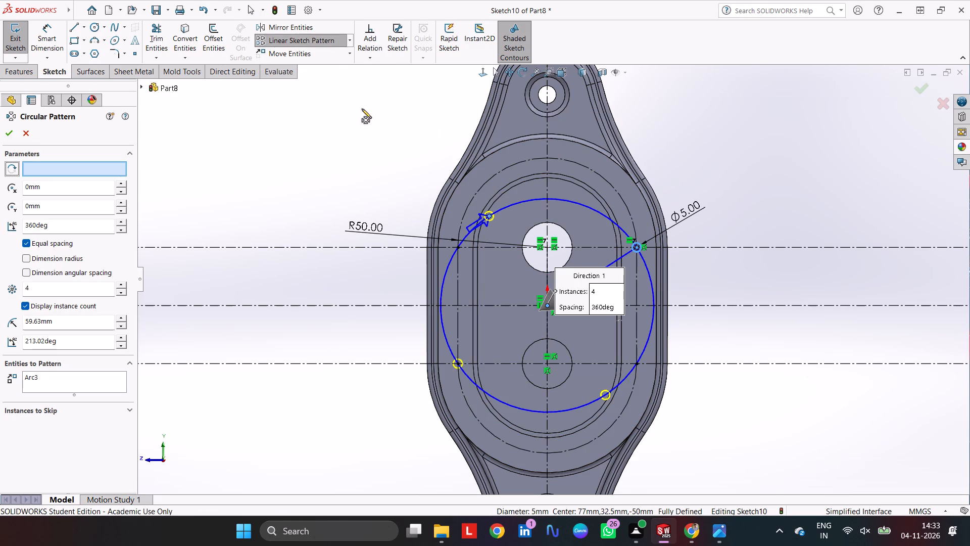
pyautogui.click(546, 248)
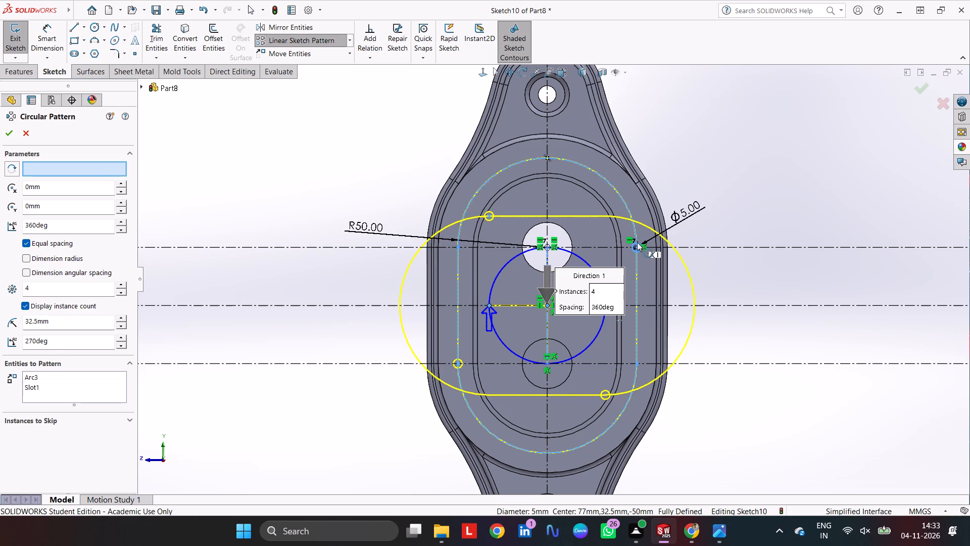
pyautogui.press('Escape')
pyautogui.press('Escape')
# Sketch small circles on the construction slot at the apex and the left end of its upper arc.
pyautogui.scroll(-1, 568, 245)
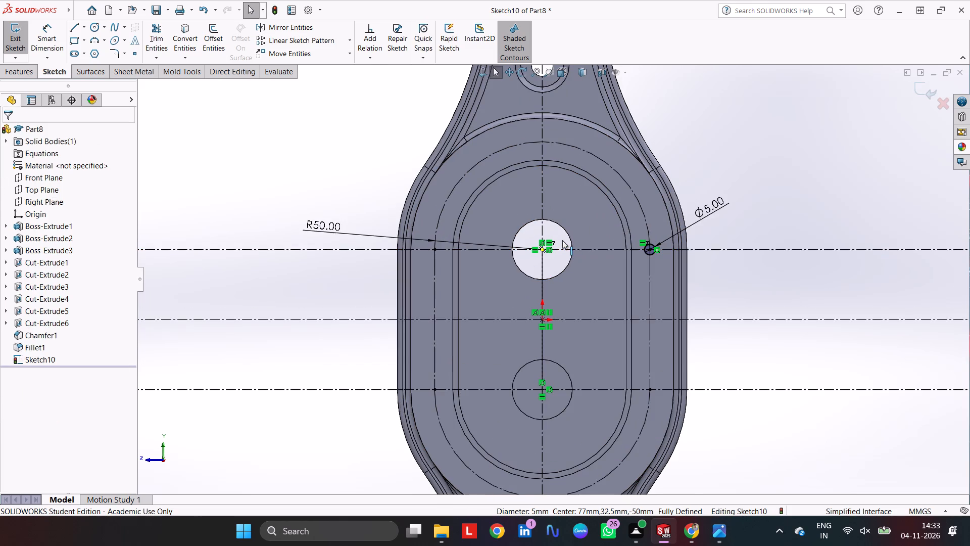
pyautogui.scroll(-1, 562, 240)
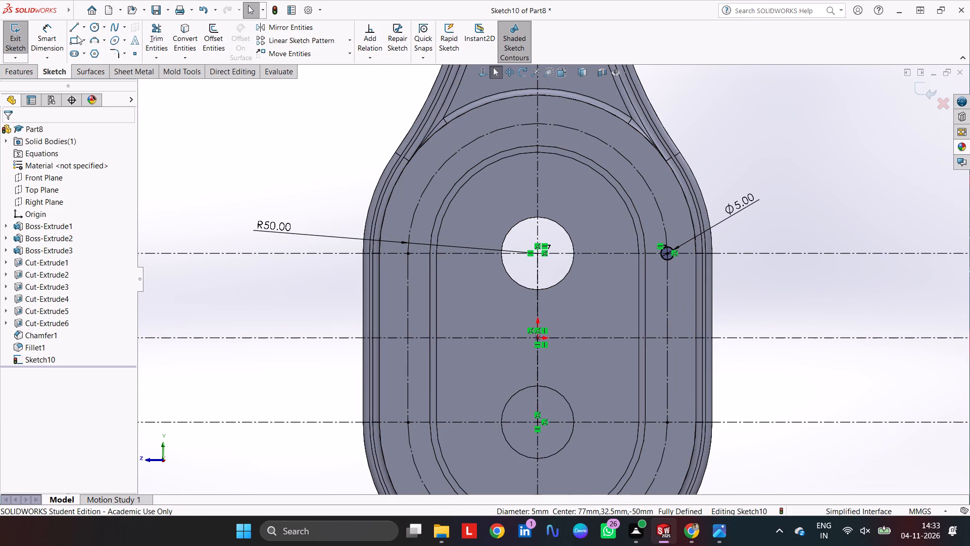
pyautogui.click(99, 29)
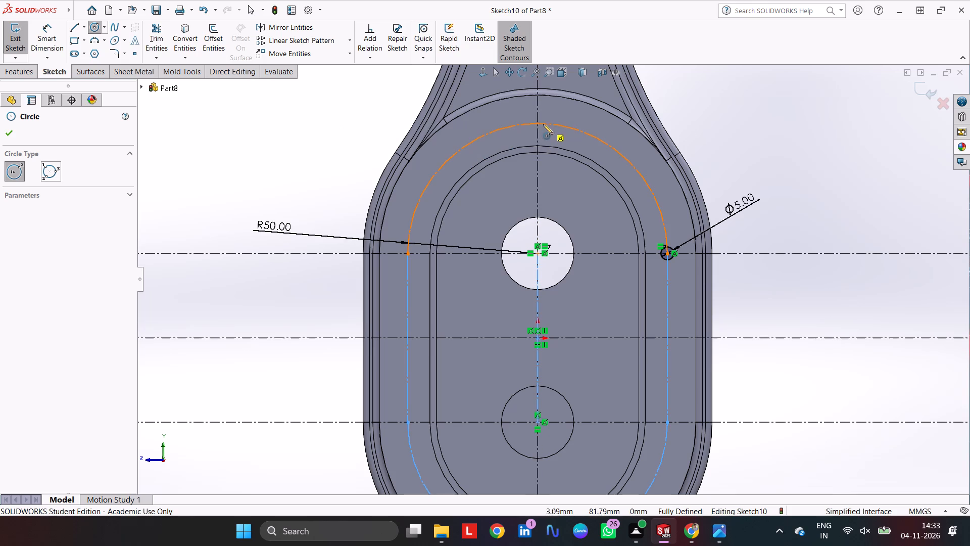
pyautogui.click(539, 122)
pyautogui.click(541, 131)
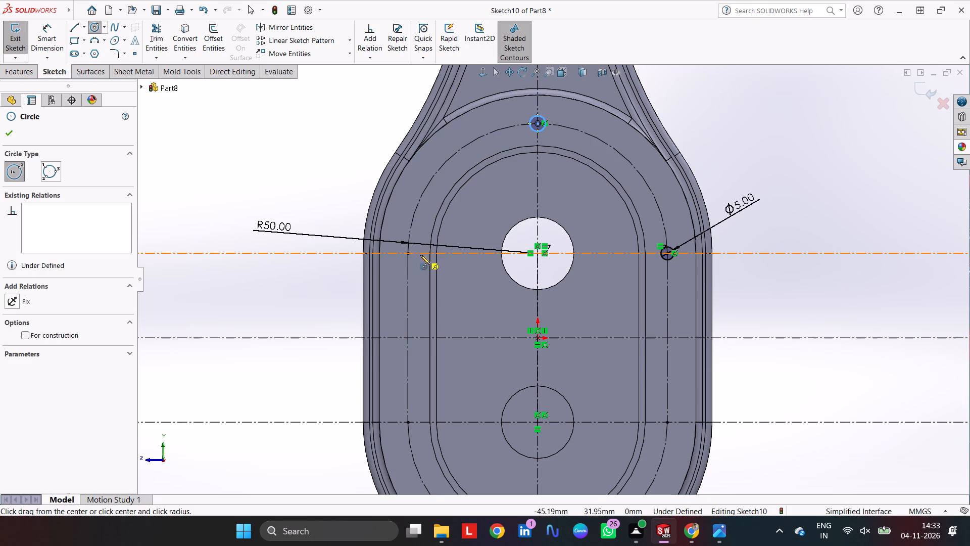
pyautogui.click(408, 254)
pyautogui.click(404, 262)
# Sketch small circles on the construction slot at the apex and both ends of its lower arc.
pyautogui.scroll(2, 505, 238)
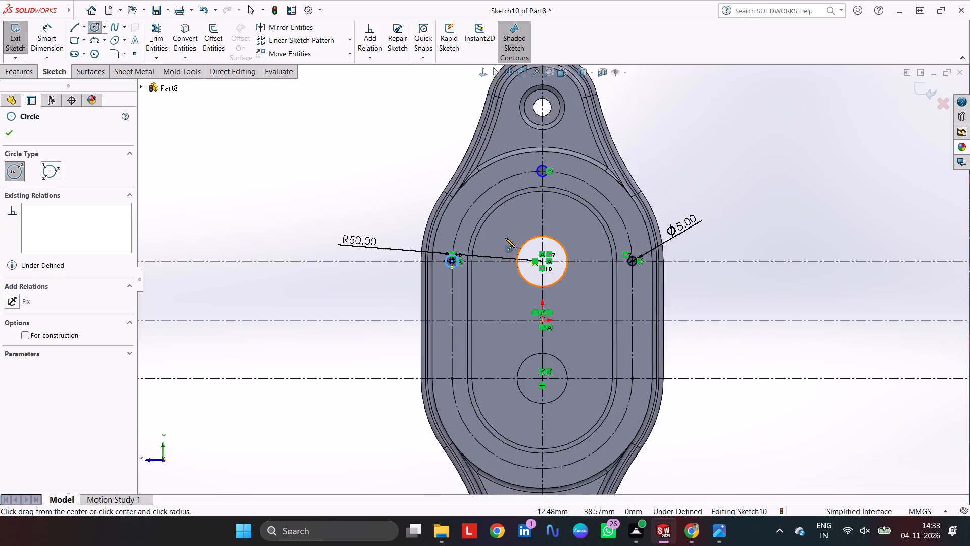
pyautogui.scroll(1, 505, 238)
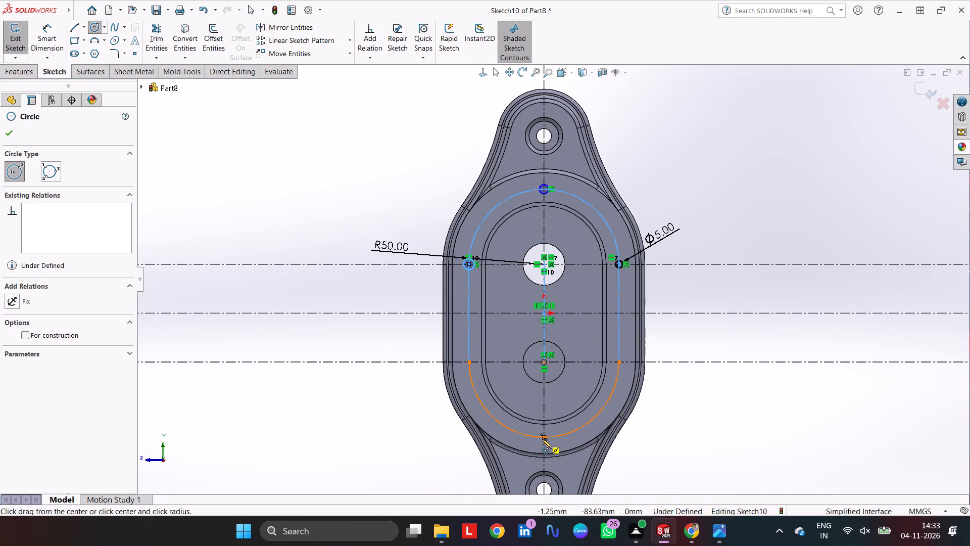
pyautogui.scroll(-4, 542, 439)
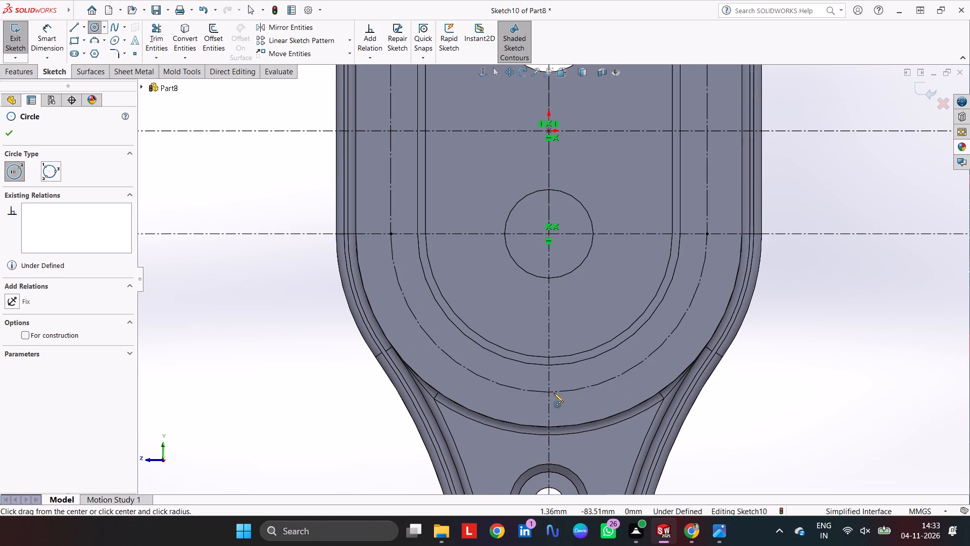
pyautogui.click(550, 393)
pyautogui.click(545, 404)
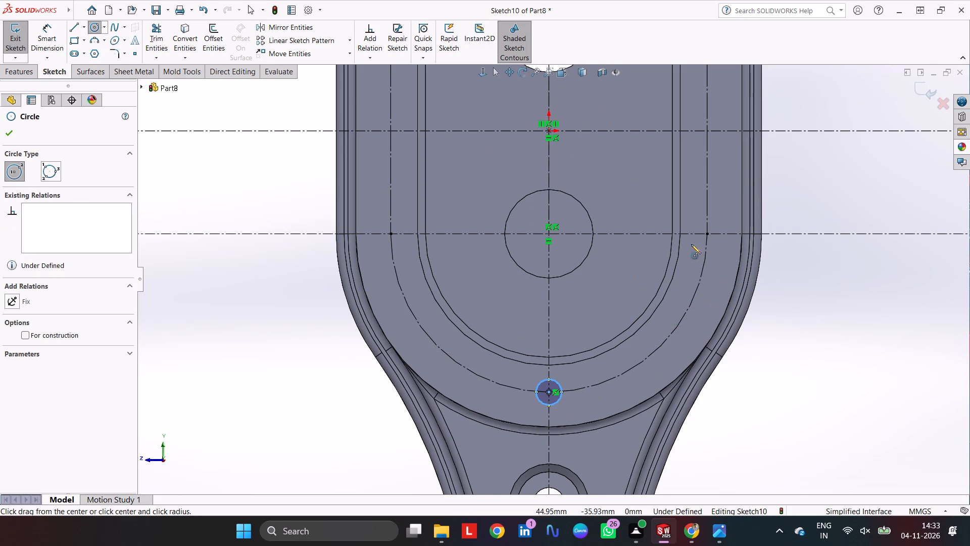
pyautogui.click(706, 234)
pyautogui.click(702, 241)
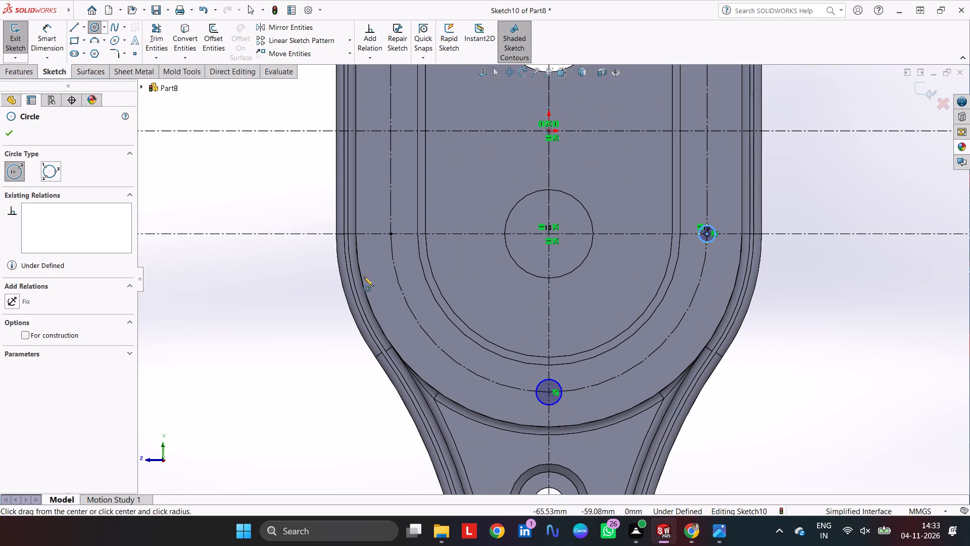
pyautogui.click(389, 236)
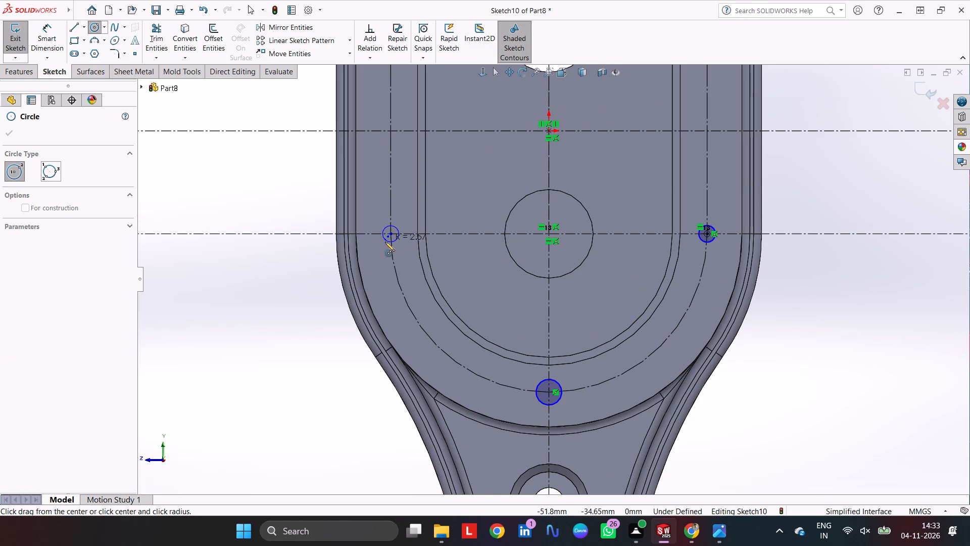
pyautogui.click(384, 246)
pyautogui.scroll(4, 481, 211)
pyautogui.scroll(-3, 550, 144)
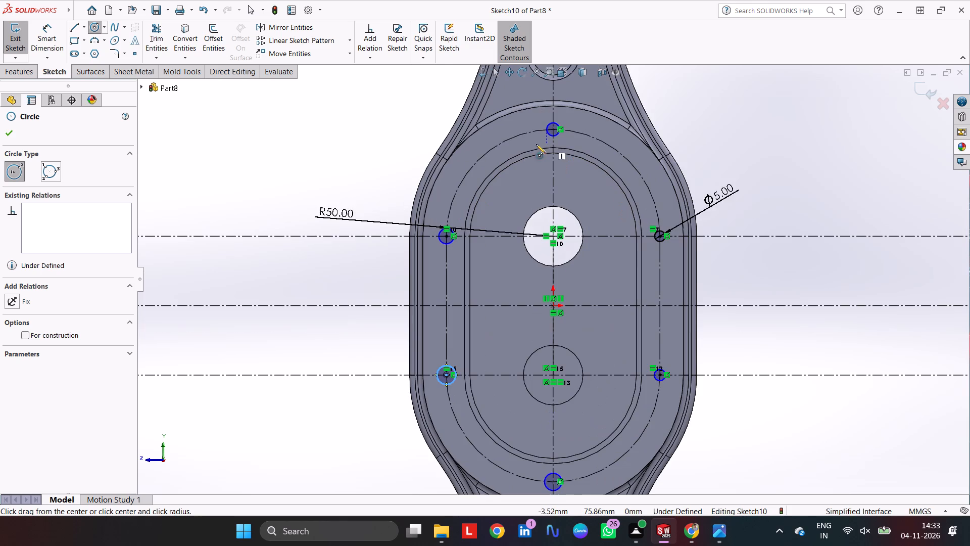
pyautogui.press('Escape')
pyautogui.press('Escape')
pyautogui.press('Escape')
pyautogui.press('Escape')
pyautogui.press('Escape')
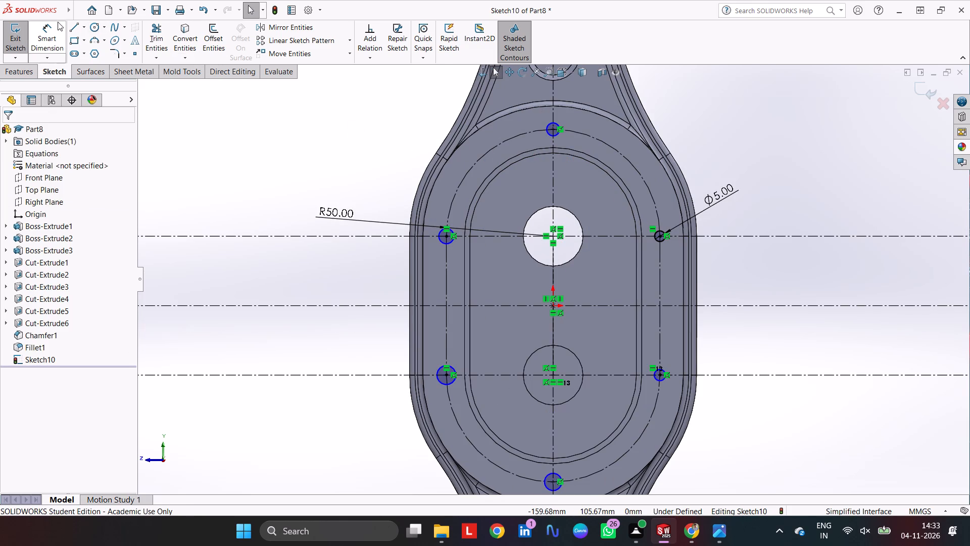
pyautogui.press('Escape')
# Draw a steep construction line from the upper arc centre up and right, past the slot arc, leaving its length finite.
pyautogui.click(72, 29)
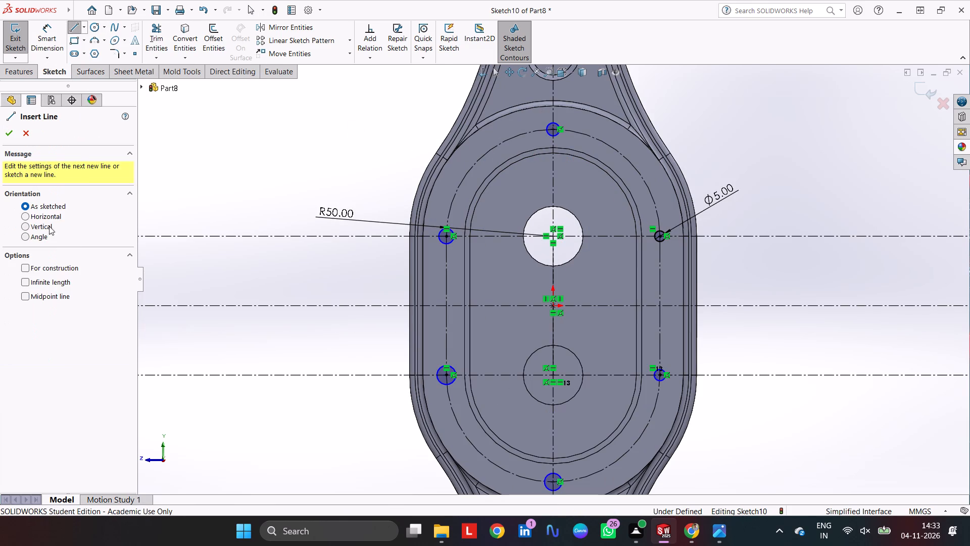
pyautogui.click(53, 283)
pyautogui.click(58, 268)
pyautogui.click(63, 281)
pyautogui.click(553, 234)
pyautogui.click(610, 124)
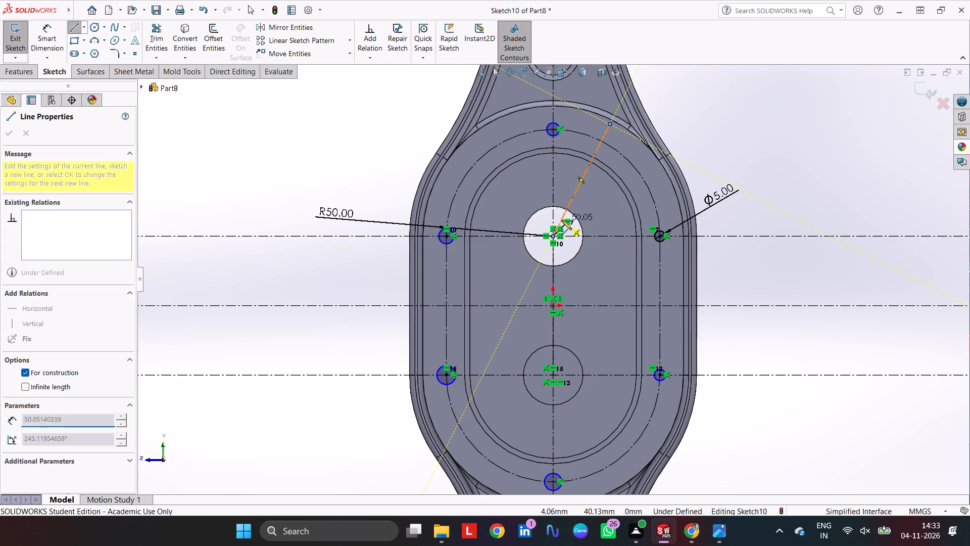
pyautogui.press('Escape')
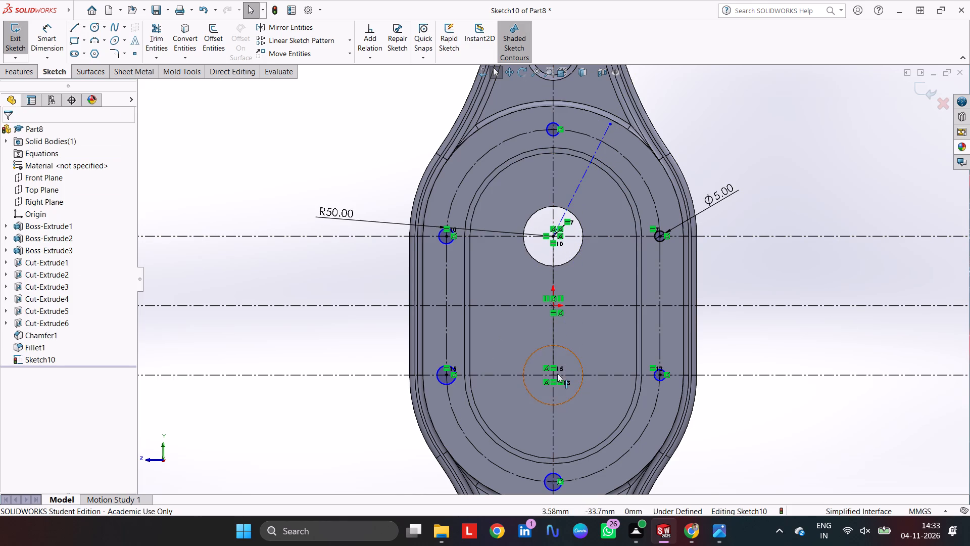
# Draw a shallower line about 58 mm long from the upper arc centre toward the upper right and make it construction geometry.
pyautogui.click(75, 25)
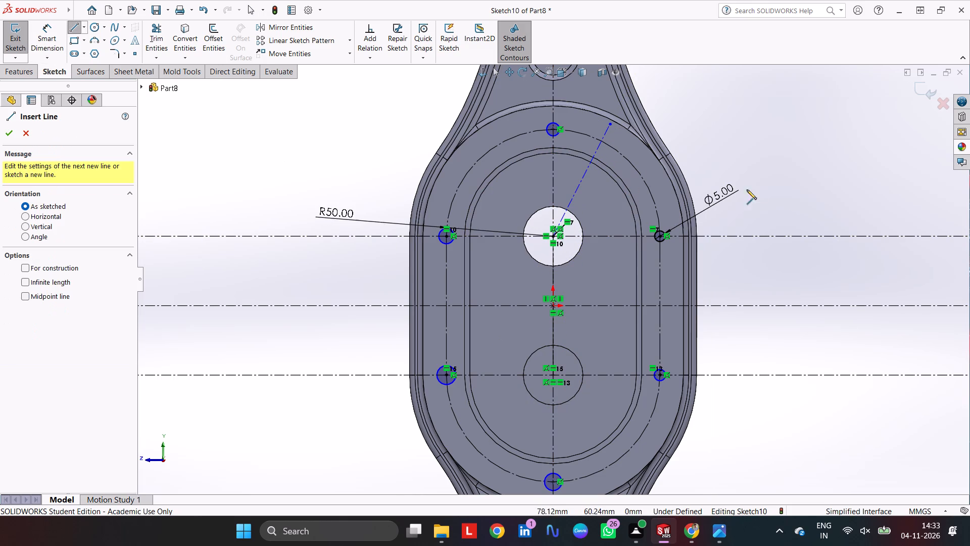
pyautogui.click(556, 234)
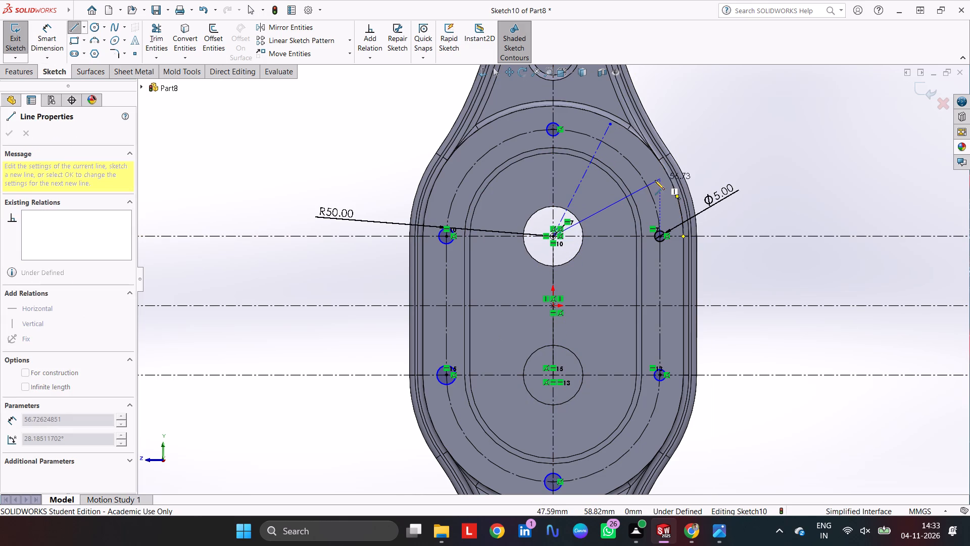
pyautogui.click(659, 175)
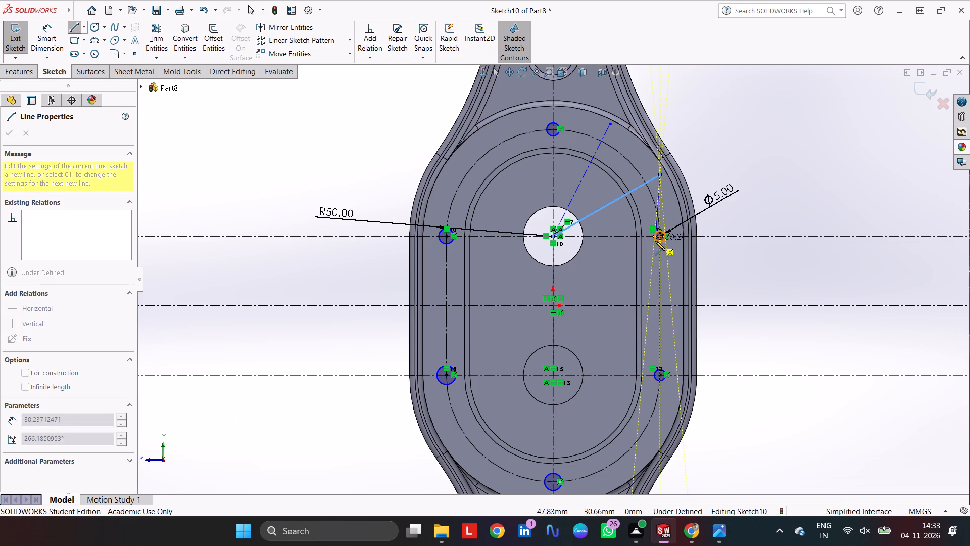
pyautogui.press('Return')
pyautogui.press('Escape')
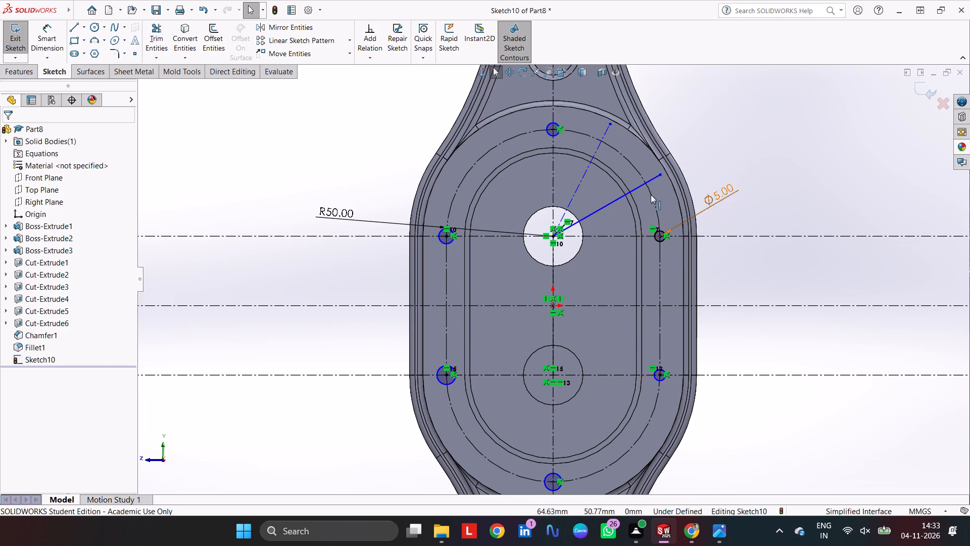
pyautogui.press('Escape')
pyautogui.click(607, 202)
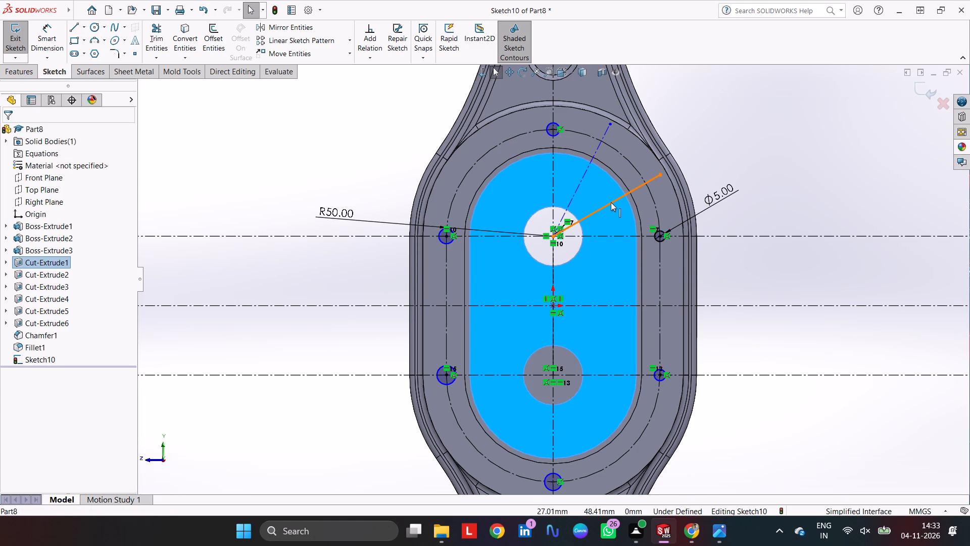
pyautogui.click(611, 202)
pyautogui.click(658, 175)
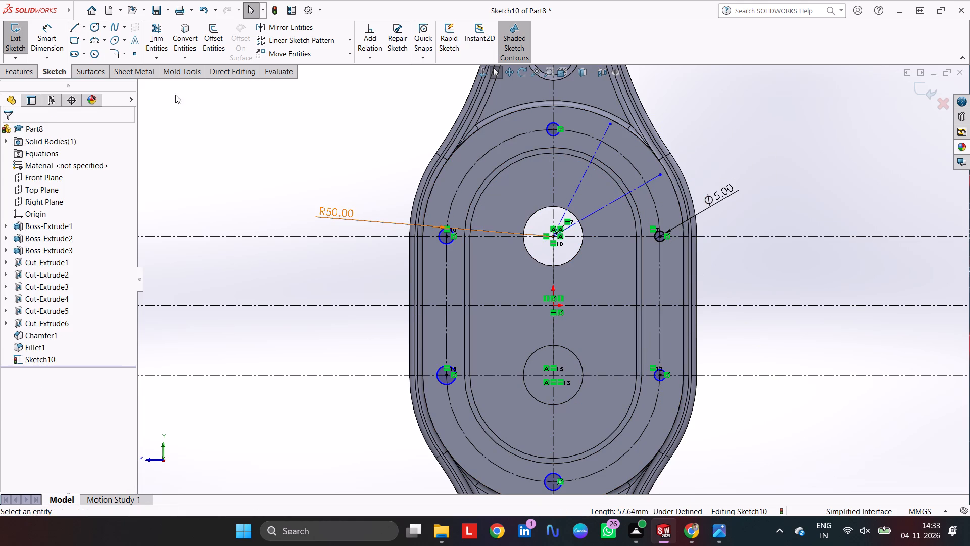
# Draw two construction lines from the upper arc centre toward the upper left: one steep, one shallower and about 56 mm long.
pyautogui.click(78, 28)
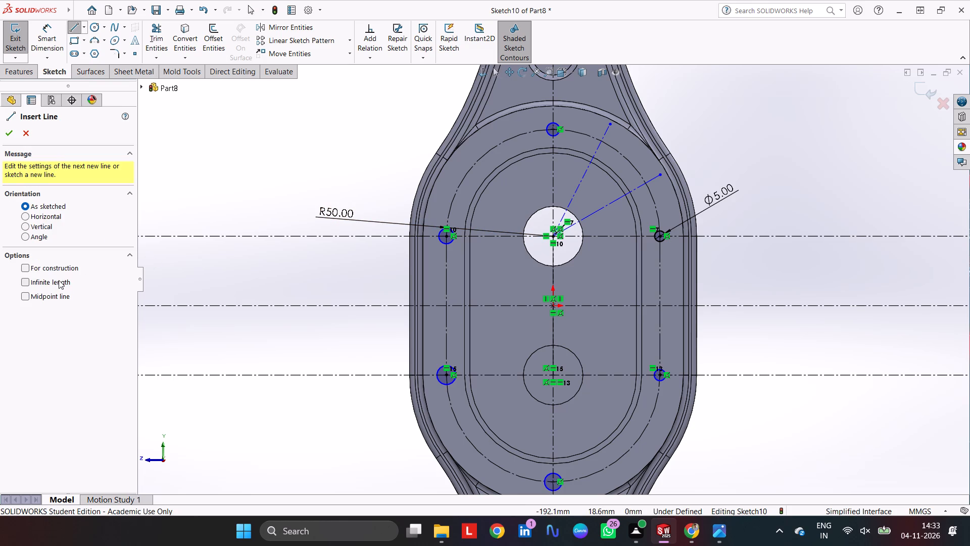
pyautogui.click(59, 265)
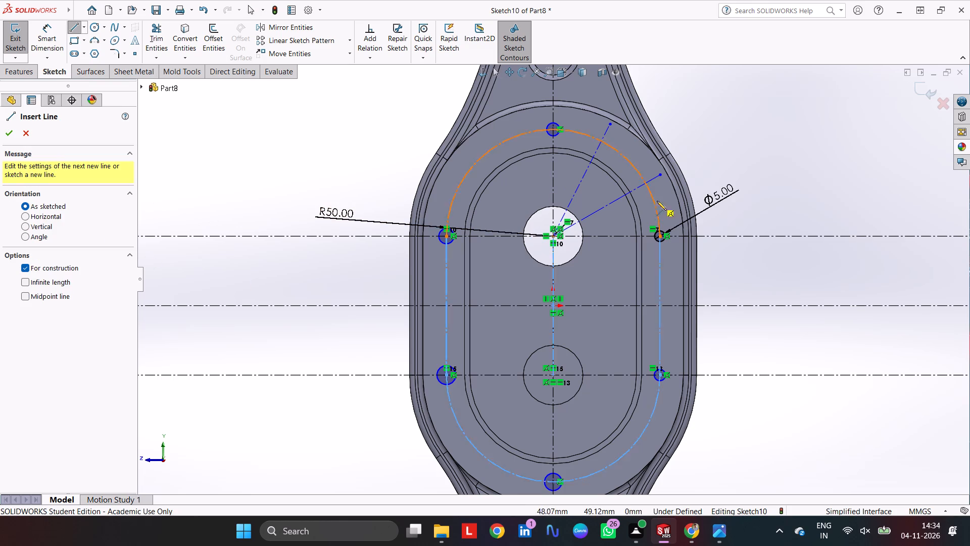
pyautogui.click(553, 238)
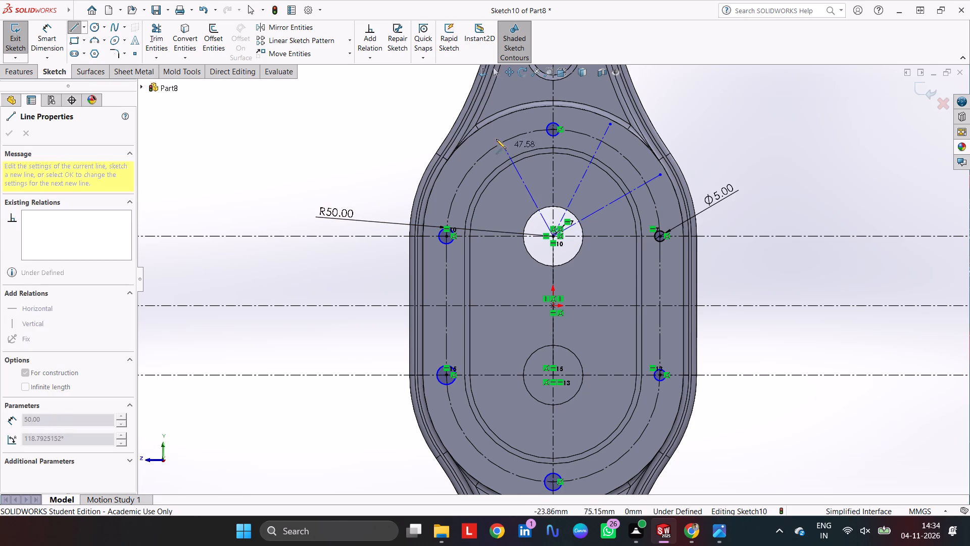
pyautogui.click(486, 133)
pyautogui.press('Escape')
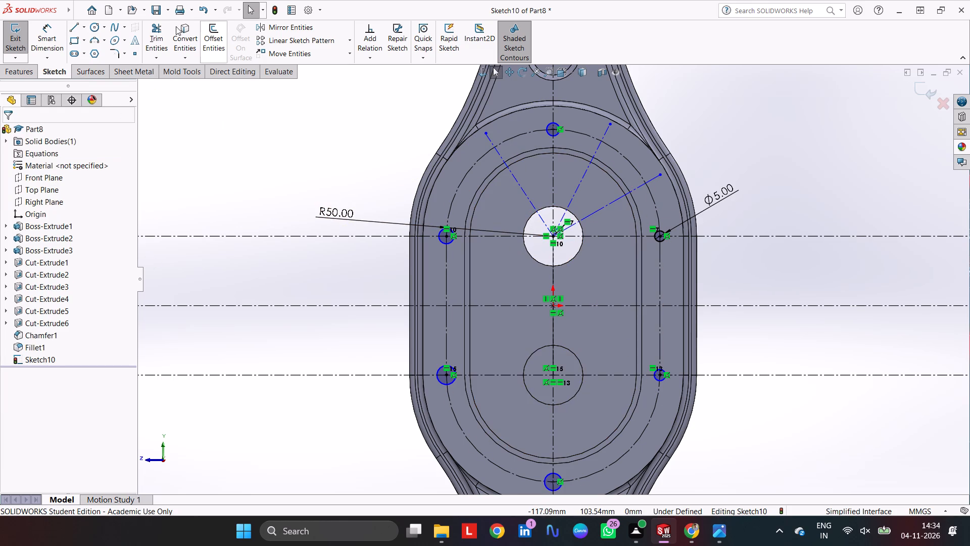
pyautogui.click(75, 27)
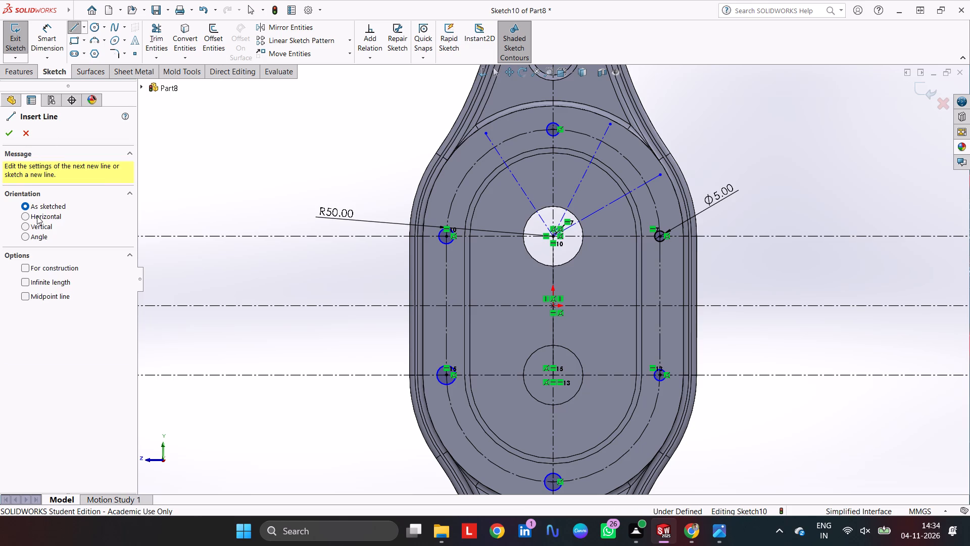
pyautogui.click(59, 265)
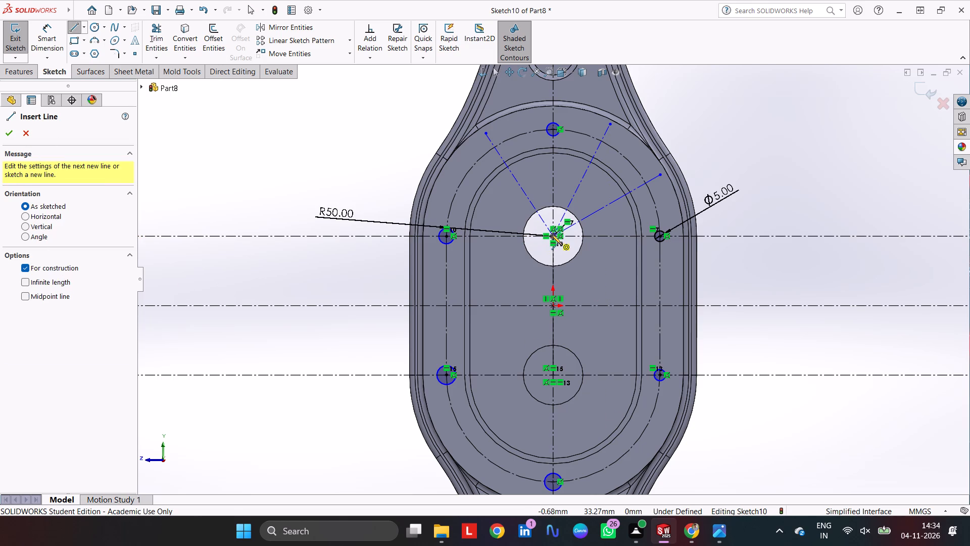
pyautogui.moveTo(552, 235); pyautogui.dragTo(547, 232)
pyautogui.click(454, 169)
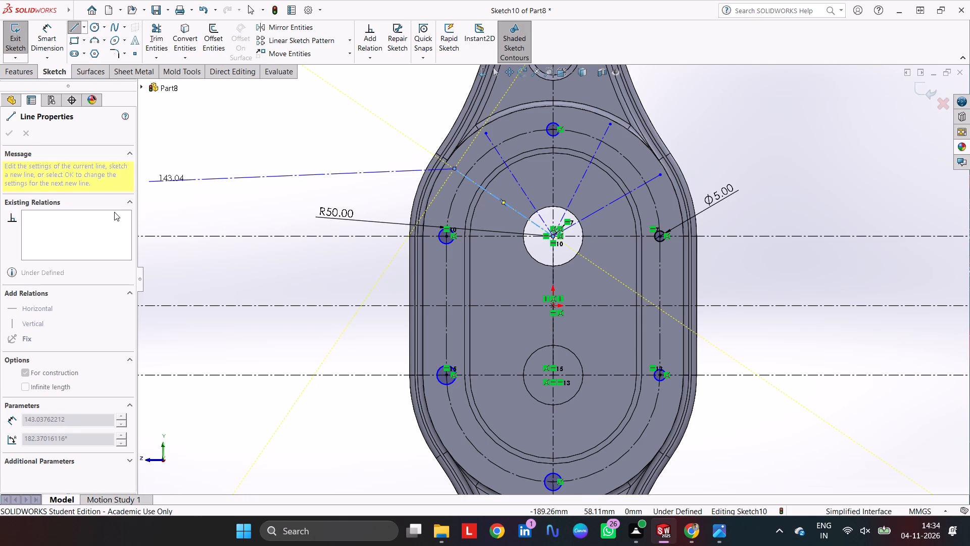
pyautogui.press('Return')
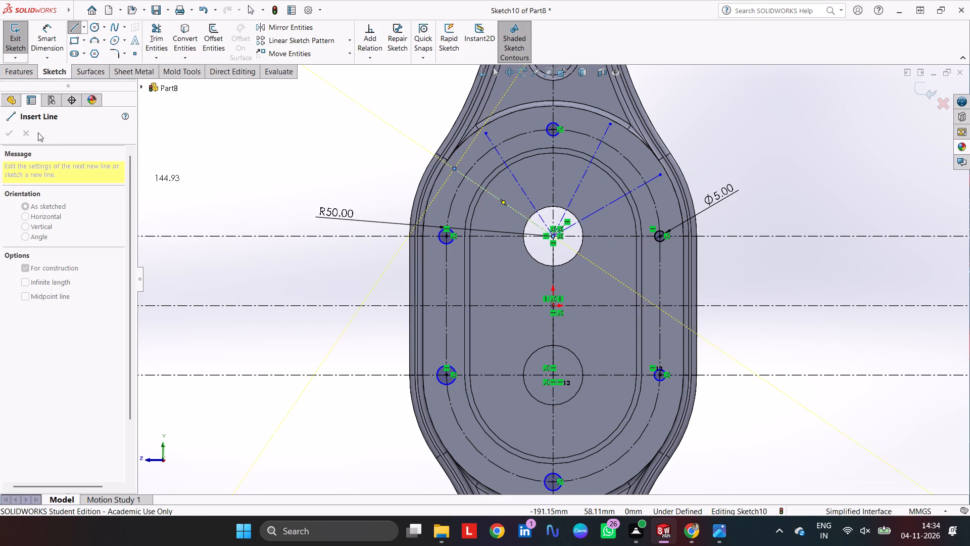
pyautogui.press('Escape')
# Draw two shallow construction lines from the lower arc centre, down to the right about 55 mm long and down to the left.
pyautogui.click(78, 21)
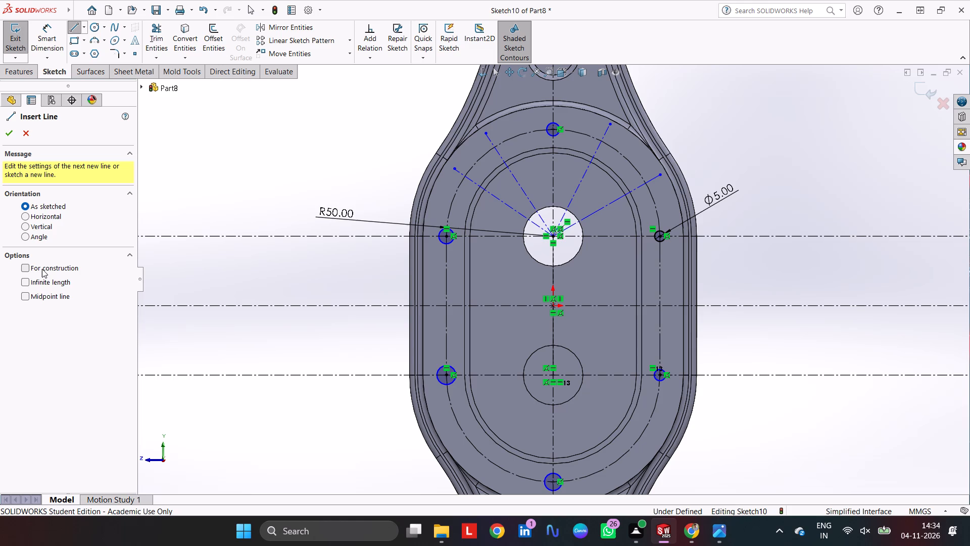
pyautogui.click(42, 269)
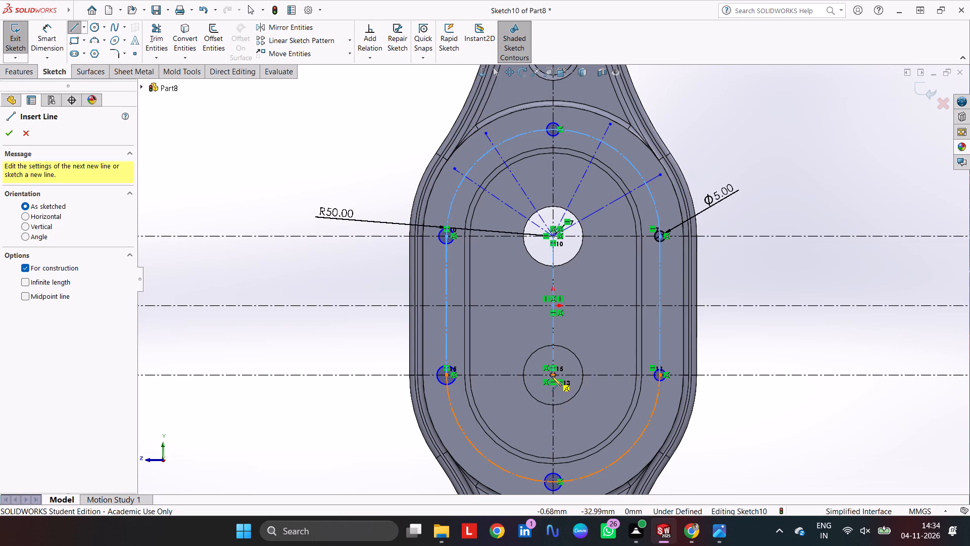
pyautogui.click(552, 376)
pyautogui.click(660, 424)
pyautogui.press('Escape')
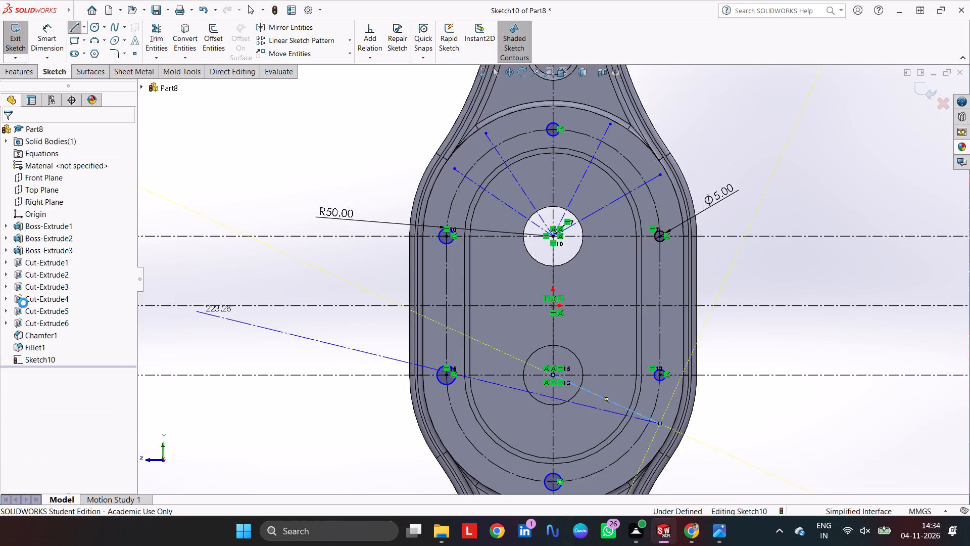
pyautogui.click(71, 25)
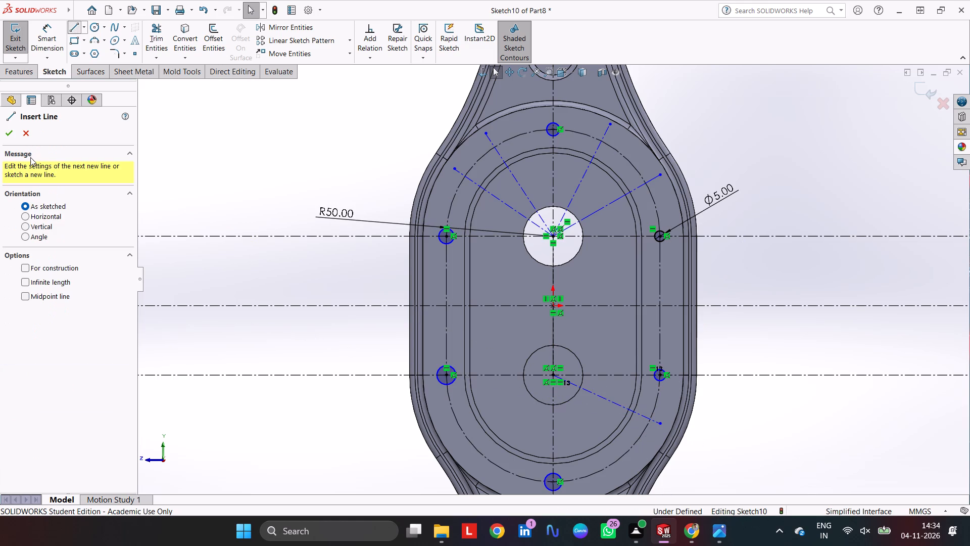
pyautogui.click(50, 267)
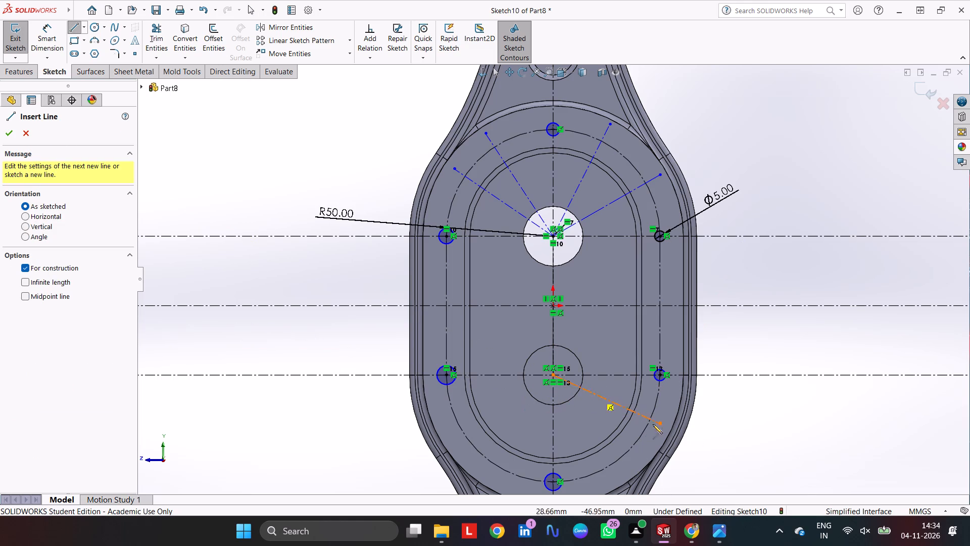
pyautogui.click(554, 375)
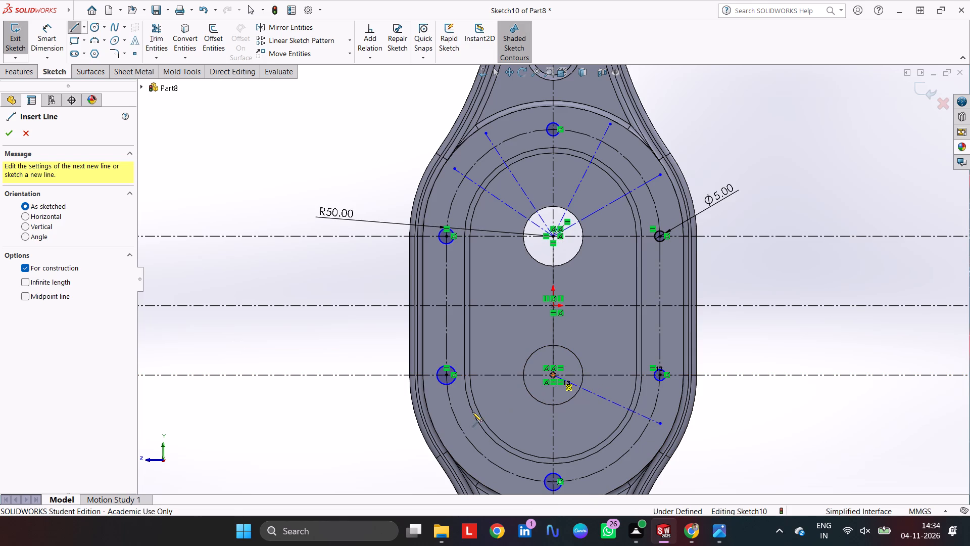
pyautogui.click(445, 427)
pyautogui.press('Escape')
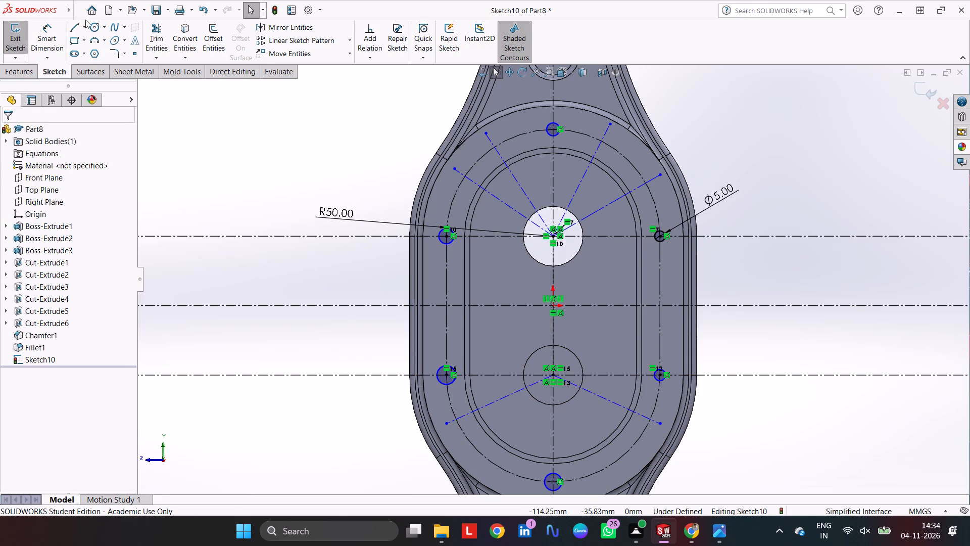
# Draw two steep construction lines from the lower arc centre, down right about 56 mm long and down left about 58 mm long.
pyautogui.click(73, 26)
pyautogui.click(54, 264)
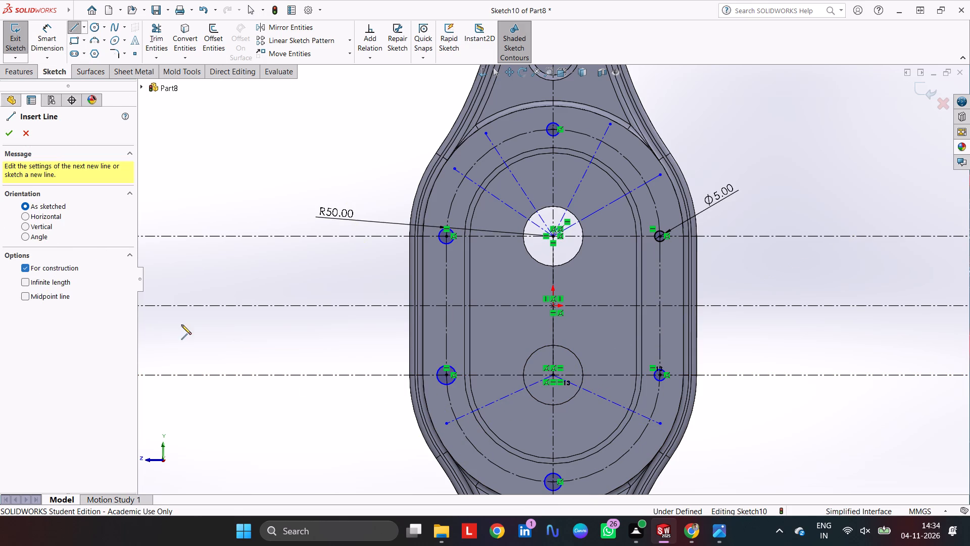
pyautogui.click(552, 374)
pyautogui.click(605, 480)
pyautogui.press('Escape')
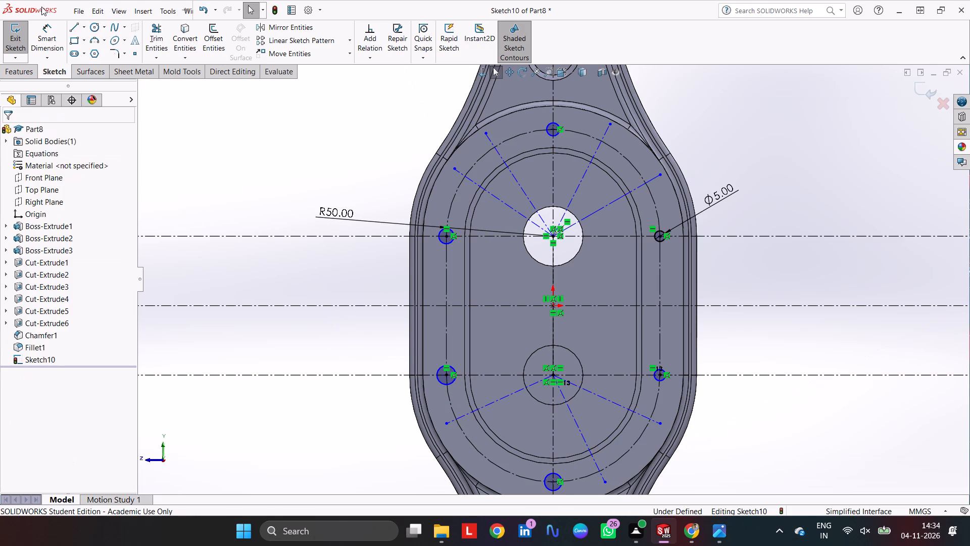
pyautogui.click(75, 24)
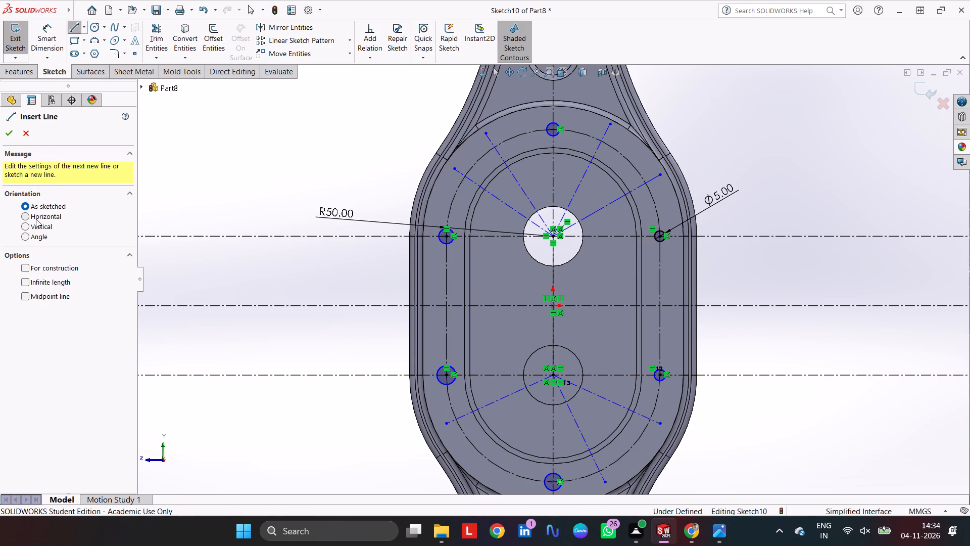
pyautogui.click(48, 265)
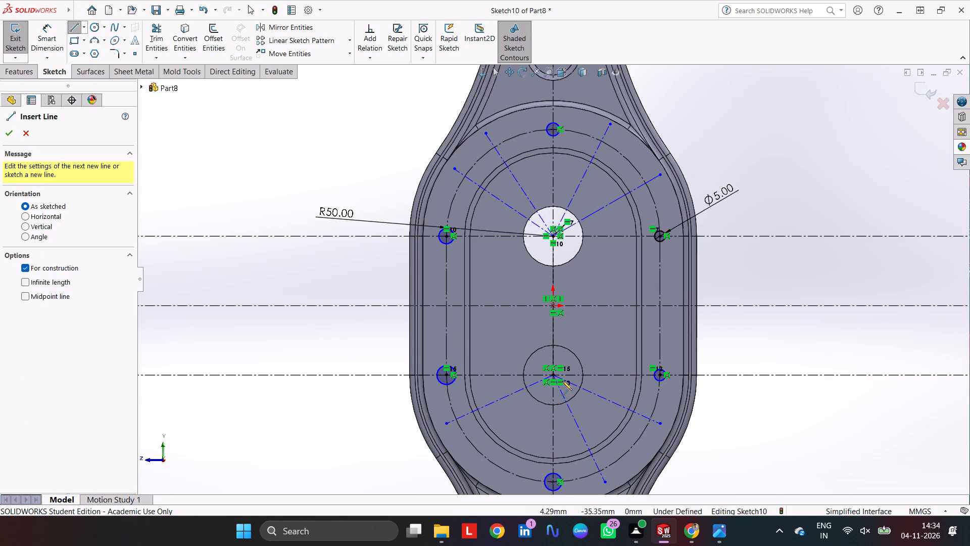
pyautogui.click(553, 378)
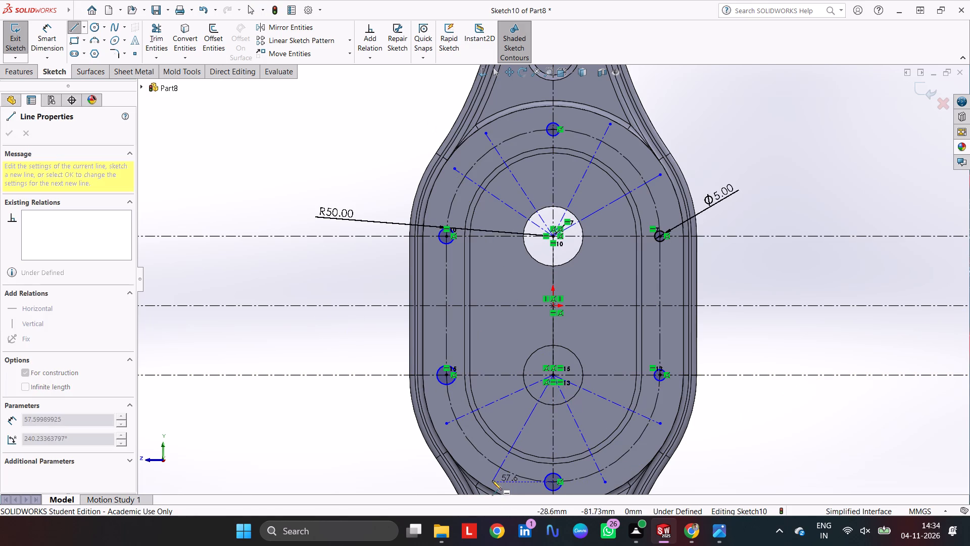
pyautogui.click(492, 480)
pyautogui.press('Escape')
pyautogui.press('Escape')
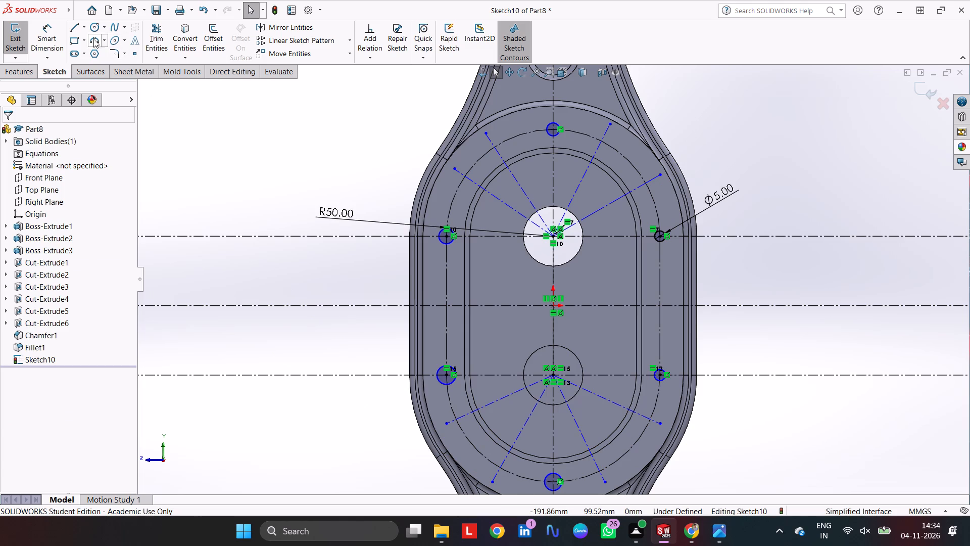
# Dimension the upper-left construction lines at 30°, the shallow one from the horizontal centreline and the steep one from the vertical centreline.
pyautogui.click(54, 35)
pyautogui.click(520, 214)
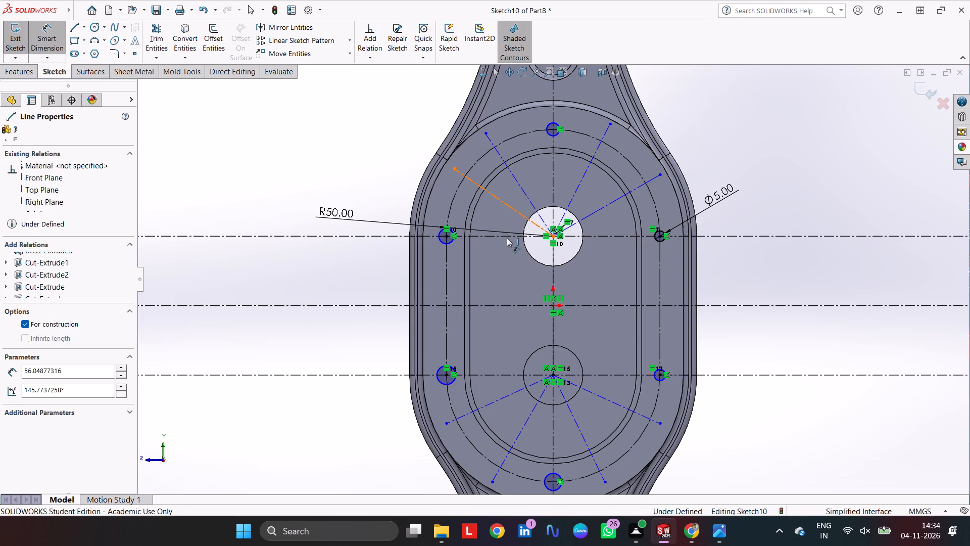
pyautogui.click(506, 236)
pyautogui.click(501, 221)
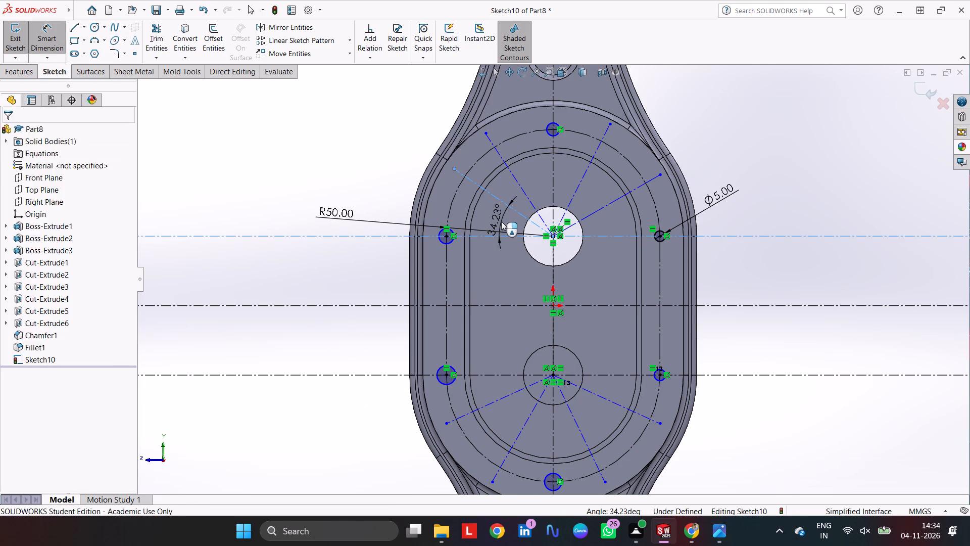
pyautogui.write('30')
pyautogui.press('Return')
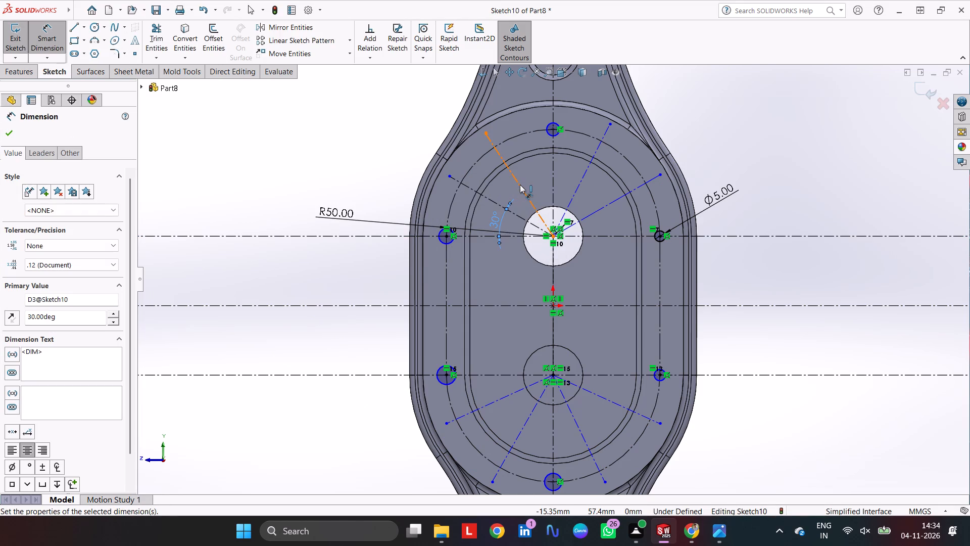
pyautogui.click(520, 187)
pyautogui.click(552, 183)
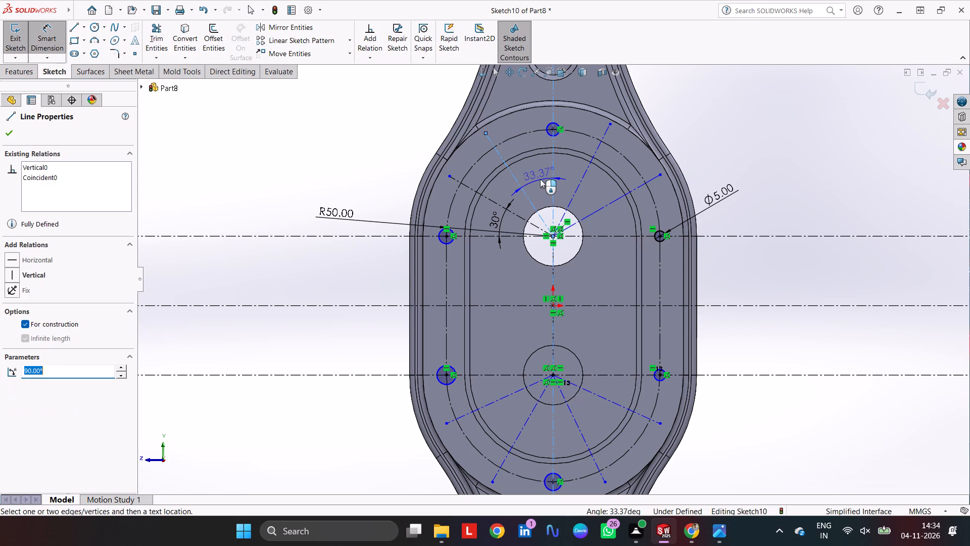
pyautogui.click(540, 179)
pyautogui.write('30')
pyautogui.press('Return')
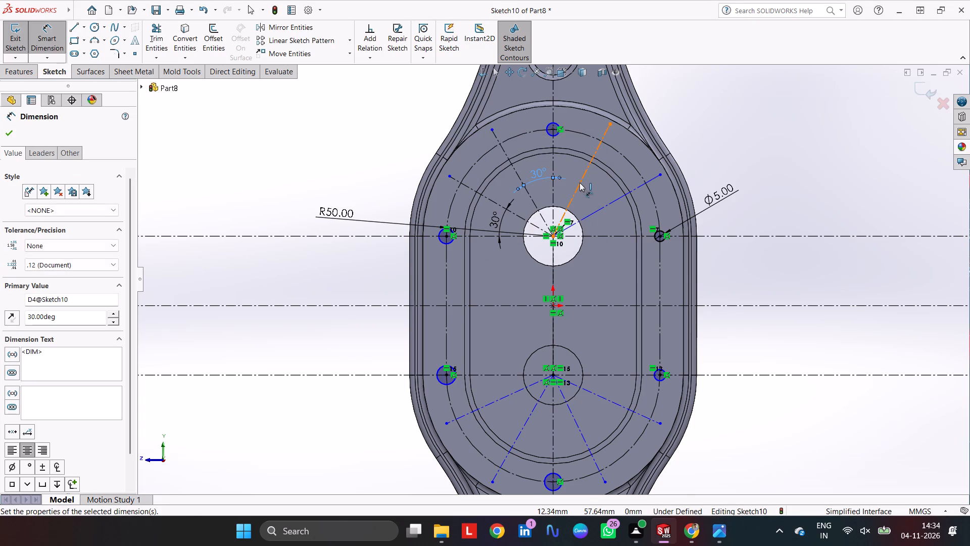
# Dimension the upper-right construction lines at 30°, the steep one from the vertical centreline and the shallow one from the horizontal centreline.
pyautogui.click(579, 183)
pyautogui.click(552, 166)
pyautogui.click(565, 170)
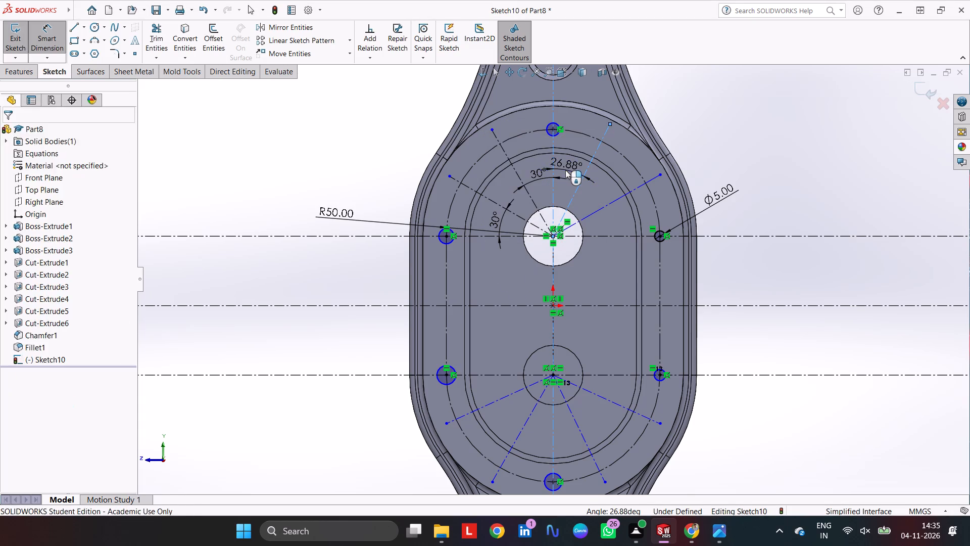
pyautogui.write('30')
pyautogui.press('Return')
pyautogui.click(601, 211)
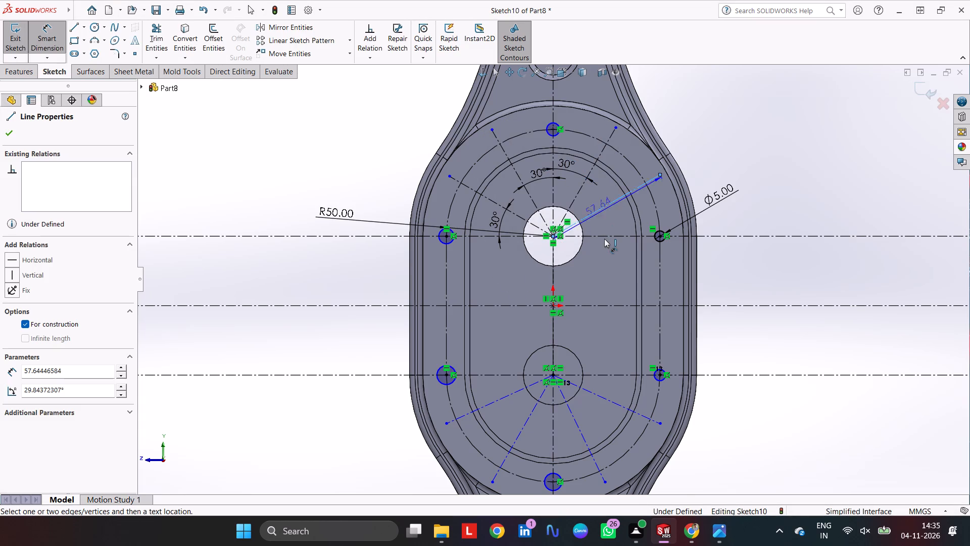
pyautogui.click(604, 235)
pyautogui.click(603, 219)
pyautogui.write('30')
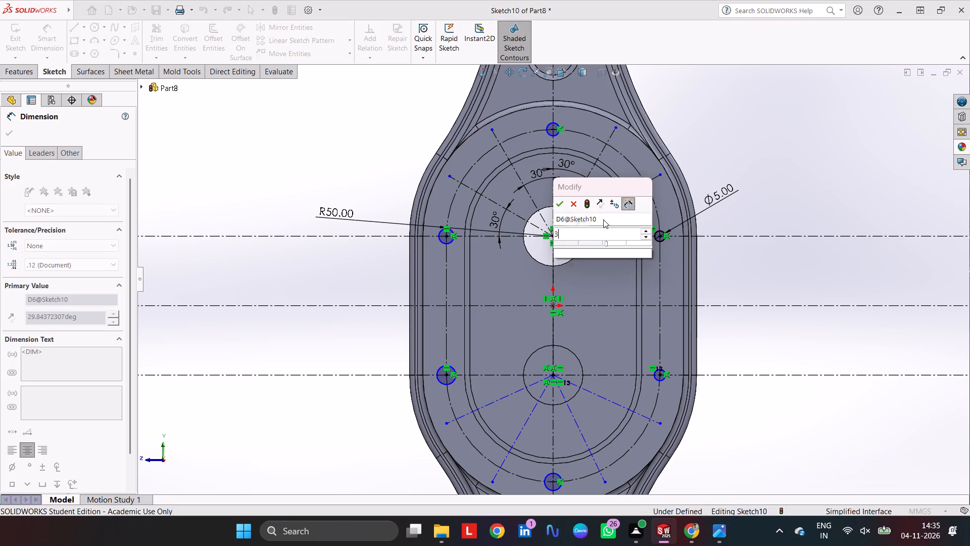
pyautogui.press('Return')
# Dimension the lower-right construction lines at 30°, the shallow one from the horizontal centreline and the steep one from the vertical centreline.
pyautogui.click(605, 398)
pyautogui.click(612, 372)
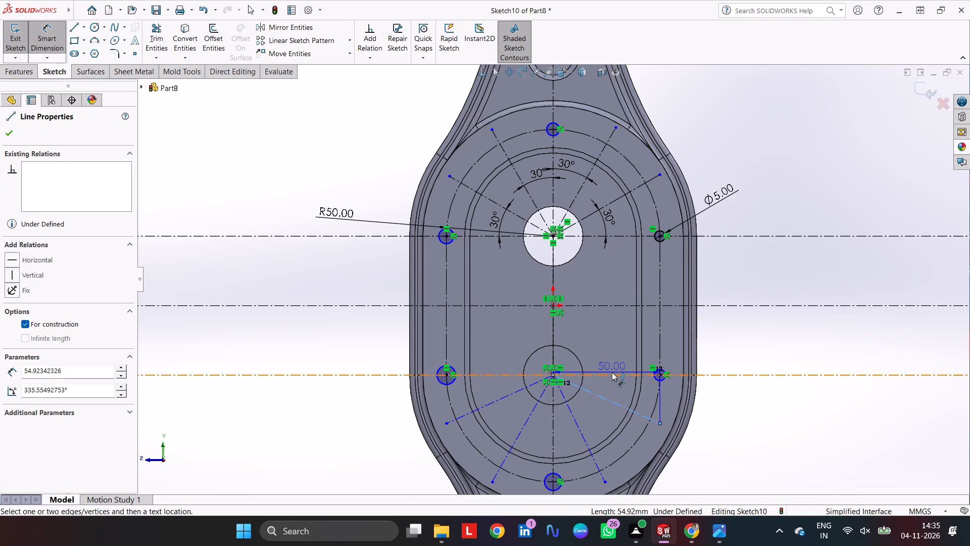
pyautogui.click(614, 384)
pyautogui.write('30')
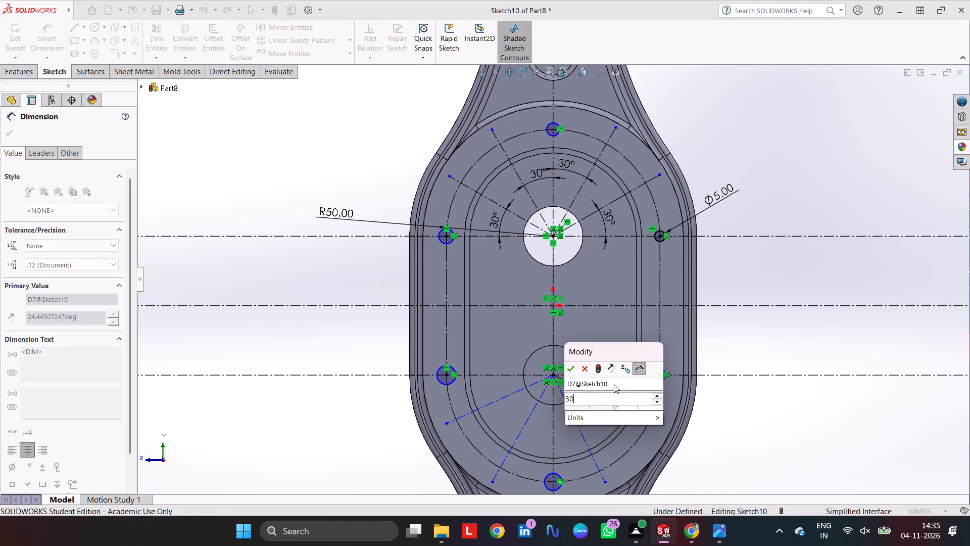
pyautogui.press('Return')
pyautogui.click(575, 417)
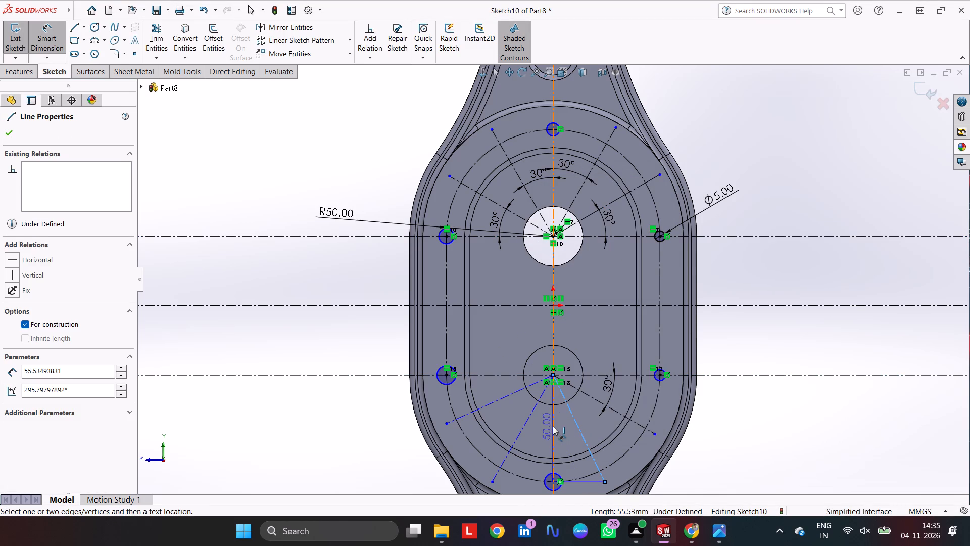
pyautogui.click(553, 426)
pyautogui.click(561, 426)
pyautogui.write('30')
pyautogui.press('Return')
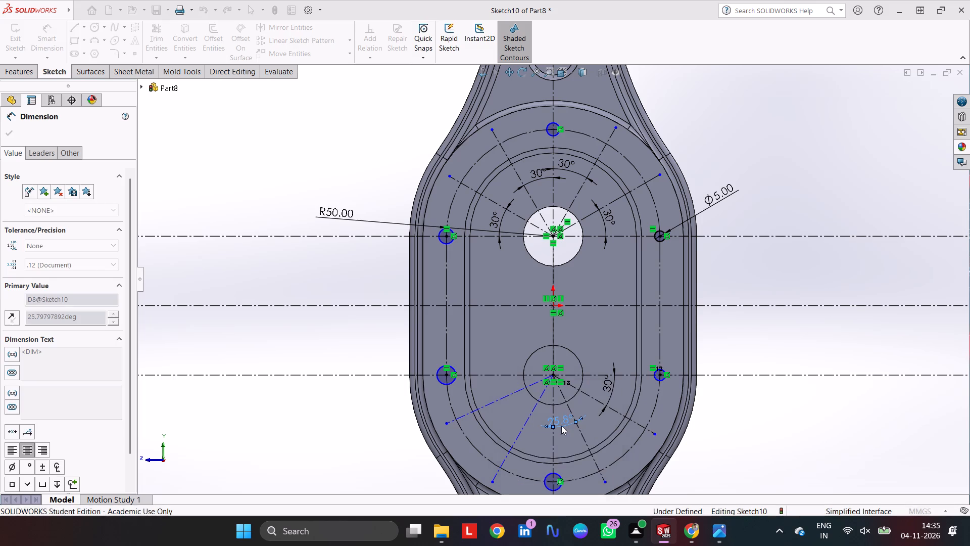
# Dimension the lower-left construction lines at 30°, the steep one from the vertical centreline and the shallow one from the horizontal centreline.
pyautogui.click(552, 438)
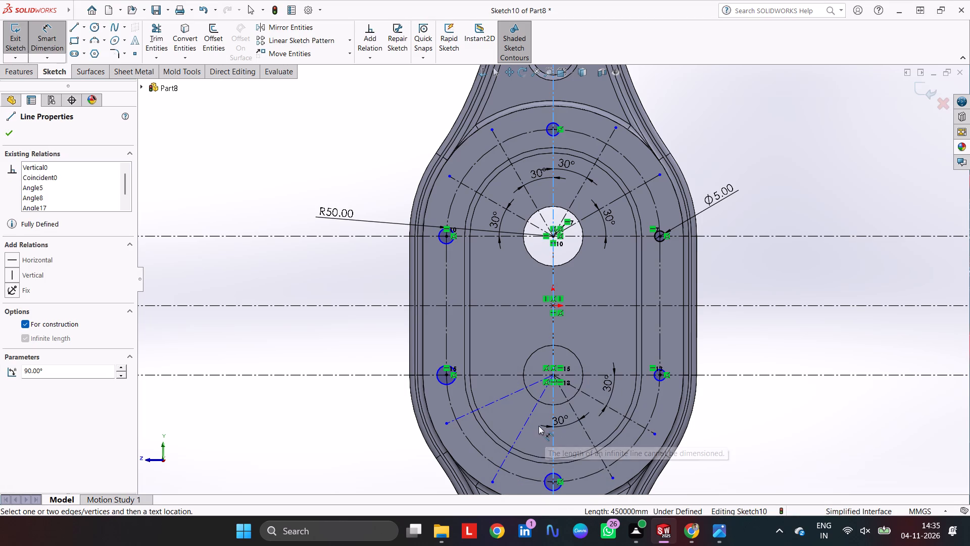
pyautogui.click(529, 419)
pyautogui.click(538, 432)
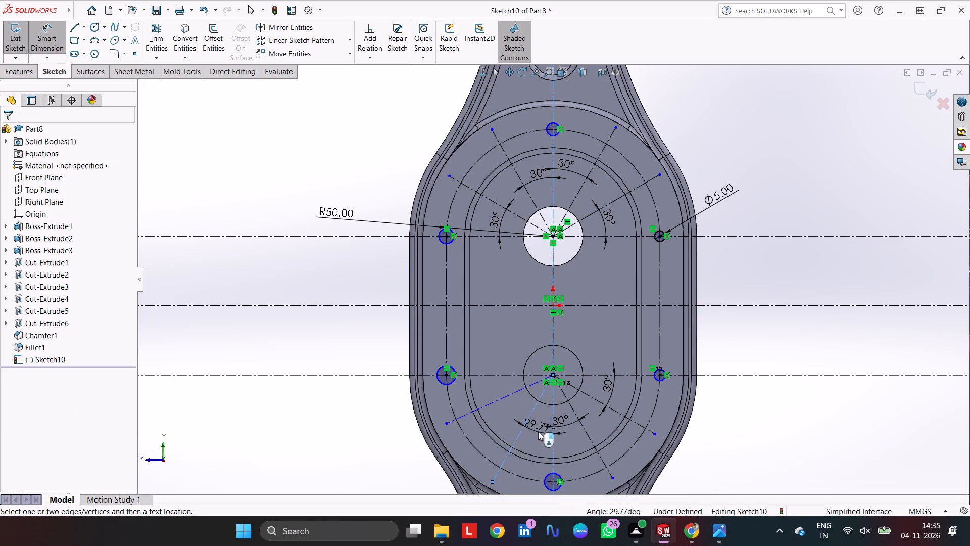
pyautogui.write('30')
pyautogui.press('Return')
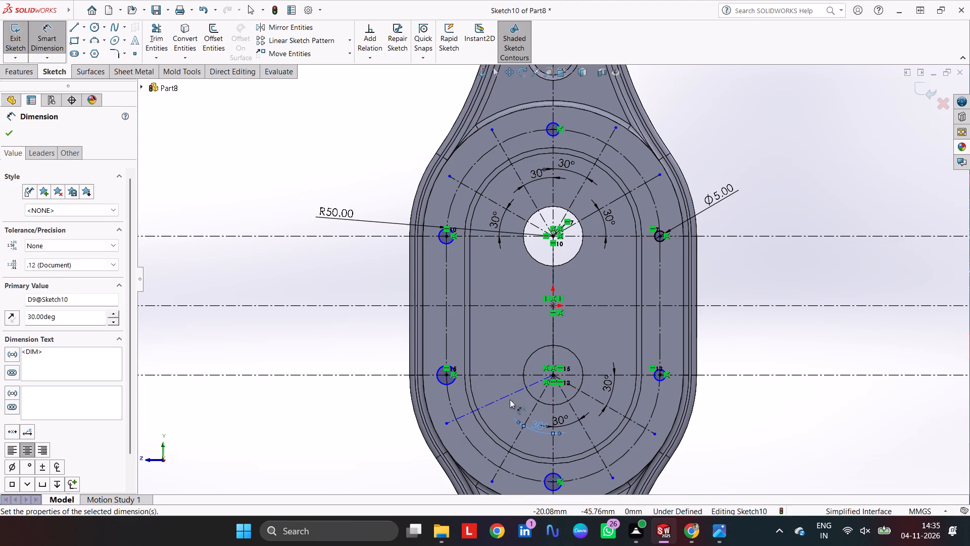
pyautogui.click(507, 395)
pyautogui.click(504, 376)
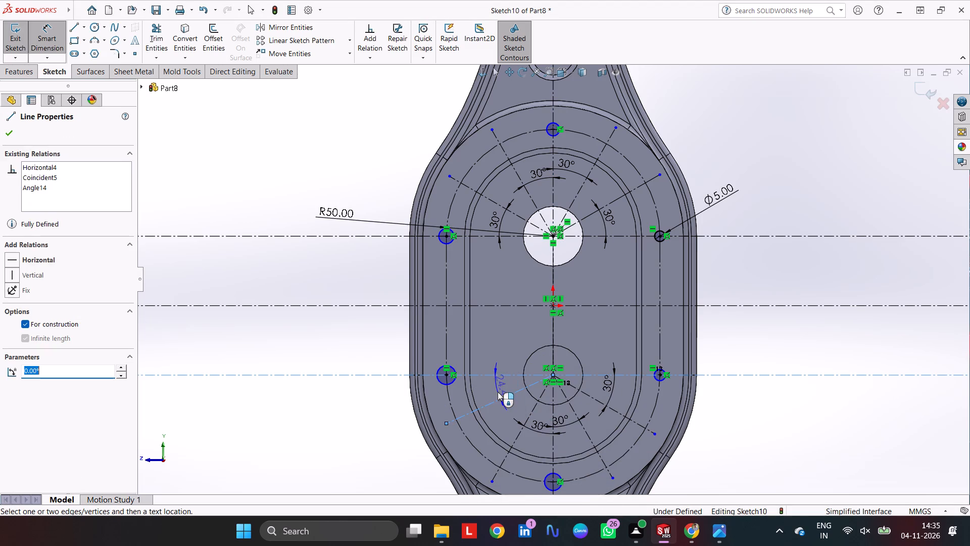
pyautogui.click(498, 390)
pyautogui.write('30')
pyautogui.press('Return')
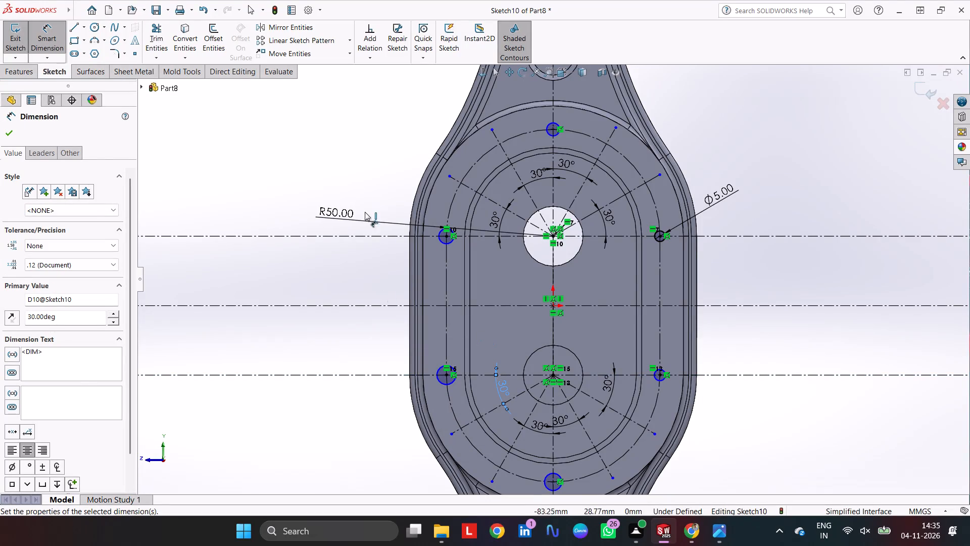
# Trim the outer ends of the four angled construction lines around the upper arc centre back to the R50 arc.
pyautogui.click(96, 28)
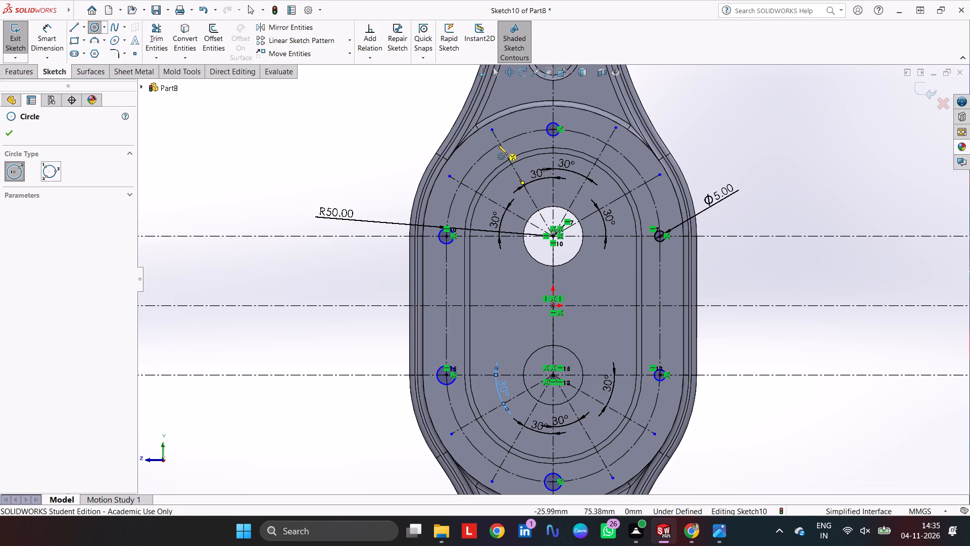
pyautogui.click(158, 26)
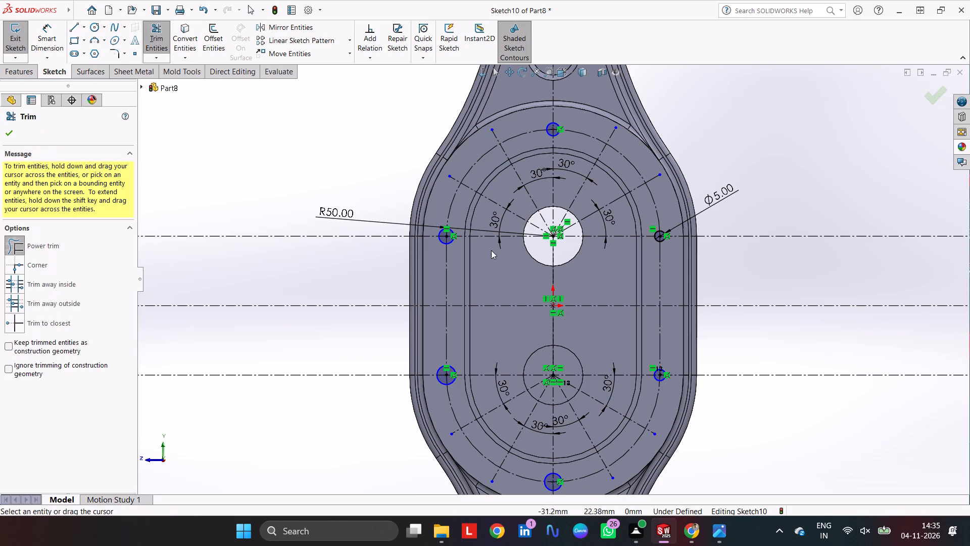
pyautogui.scroll(-4, 457, 181)
pyautogui.moveTo(497, 194); pyautogui.dragTo(475, 220)
pyautogui.moveTo(540, 124); pyautogui.dragTo(595, 97)
pyautogui.moveTo(575, 111); pyautogui.dragTo(551, 130)
pyautogui.moveTo(797, 105); pyautogui.dragTo(822, 126)
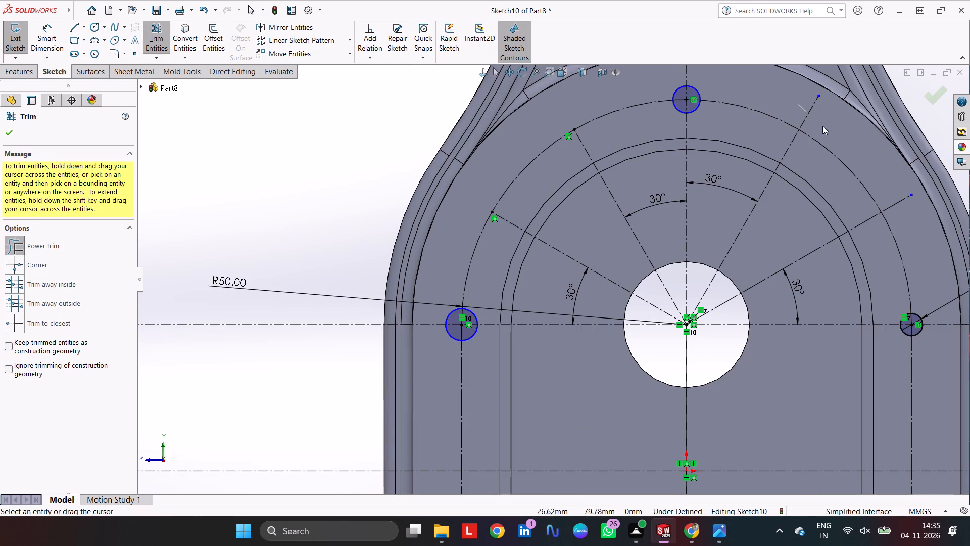
pyautogui.moveTo(822, 126); pyautogui.dragTo(826, 128)
pyautogui.moveTo(894, 191); pyautogui.dragTo(909, 217)
# Trim the outer ends of the four angled construction lines around the lower arc centre back to the slot's lower arc.
pyautogui.scroll(5, 830, 281)
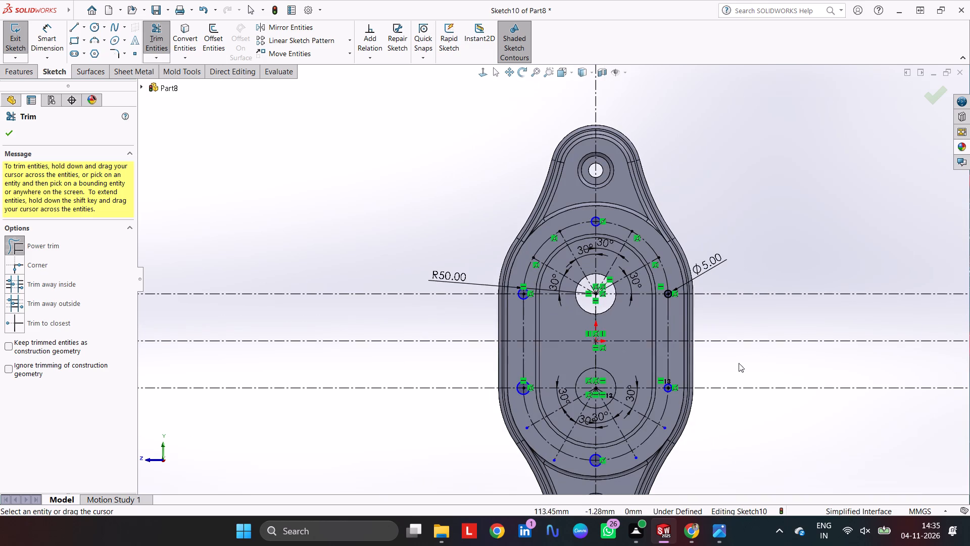
pyautogui.scroll(-4, 664, 431)
pyautogui.scroll(-2, 632, 393)
pyautogui.moveTo(624, 347); pyautogui.dragTo(609, 372)
pyautogui.moveTo(541, 437); pyautogui.dragTo(519, 454)
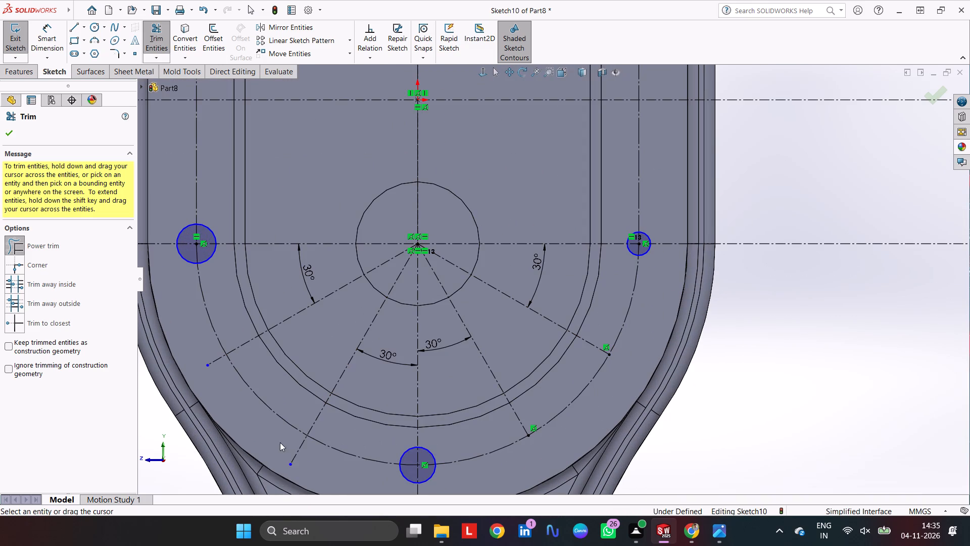
pyautogui.moveTo(280, 442); pyautogui.dragTo(313, 461)
pyautogui.moveTo(224, 371); pyautogui.dragTo(208, 346)
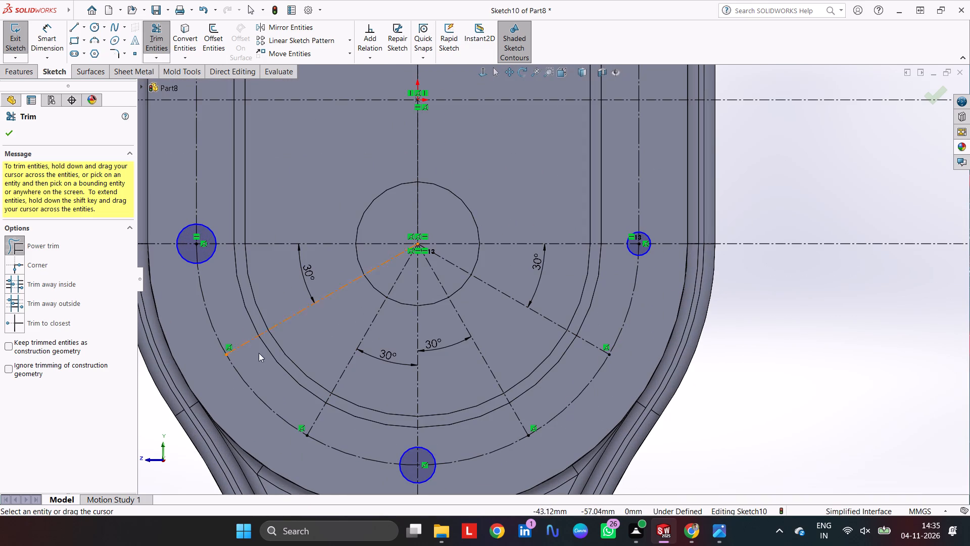
# Draw circles at the four lower angled line ends, the steep lower-right one about 13 mm and the shallow lower-right one about 11 mm in diameter.
pyautogui.click(96, 28)
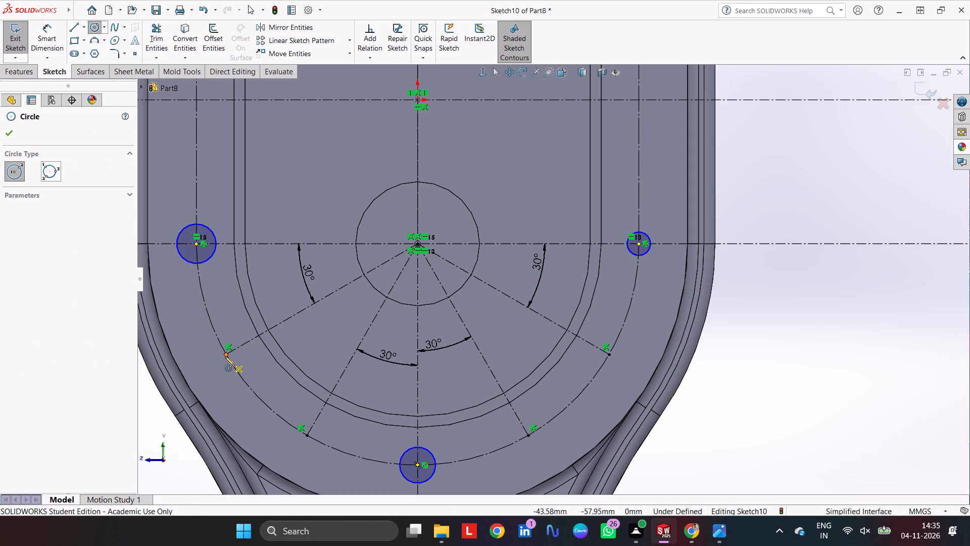
pyautogui.click(225, 356)
pyautogui.click(221, 373)
pyautogui.click(306, 436)
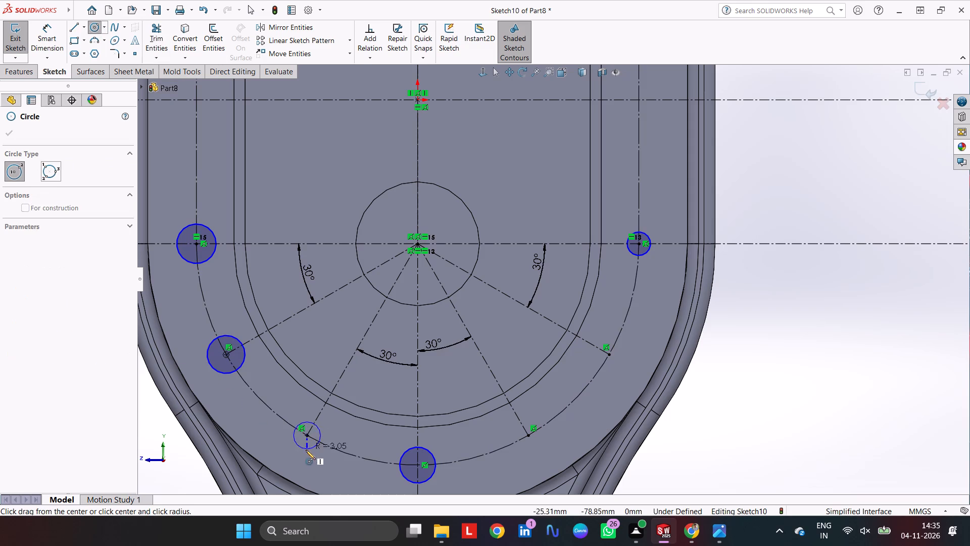
pyautogui.click(307, 458)
pyautogui.click(529, 437)
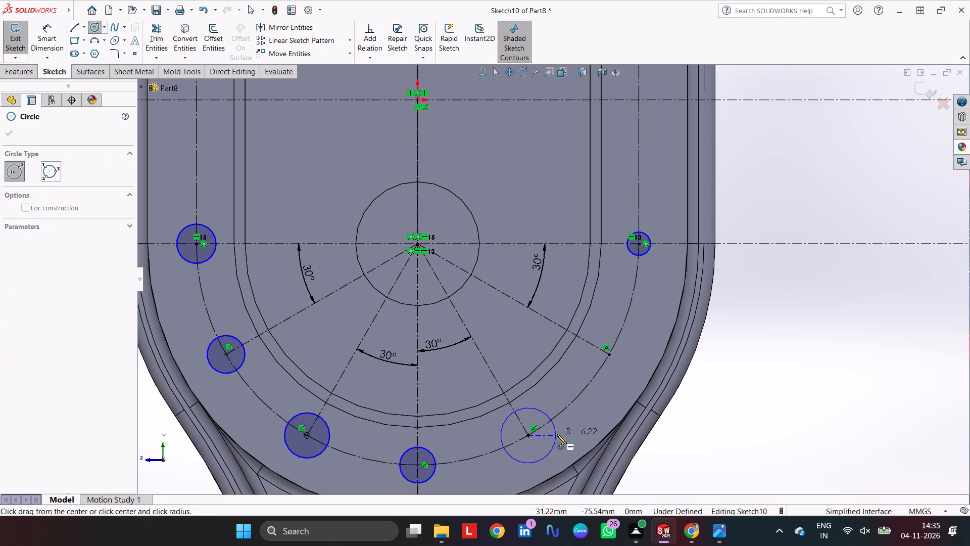
pyautogui.click(557, 434)
pyautogui.click(607, 354)
pyautogui.click(631, 345)
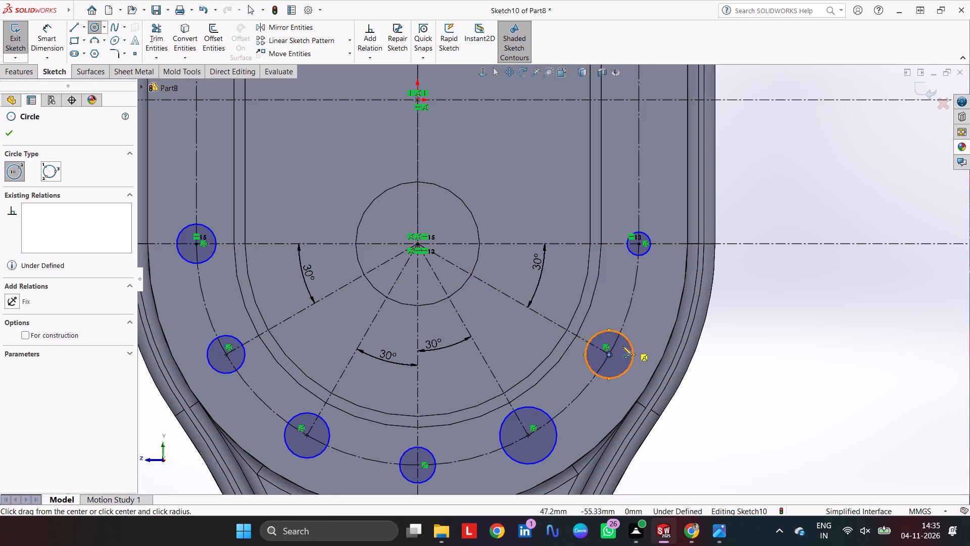
# Draw circles at the four upper angled line ends, the shallow upper-right and steep upper-left ones each about 8 mm in diameter.
pyautogui.scroll(6, 596, 341)
pyautogui.scroll(2, 527, 237)
pyautogui.scroll(-4, 544, 165)
pyautogui.scroll(-5, 586, 187)
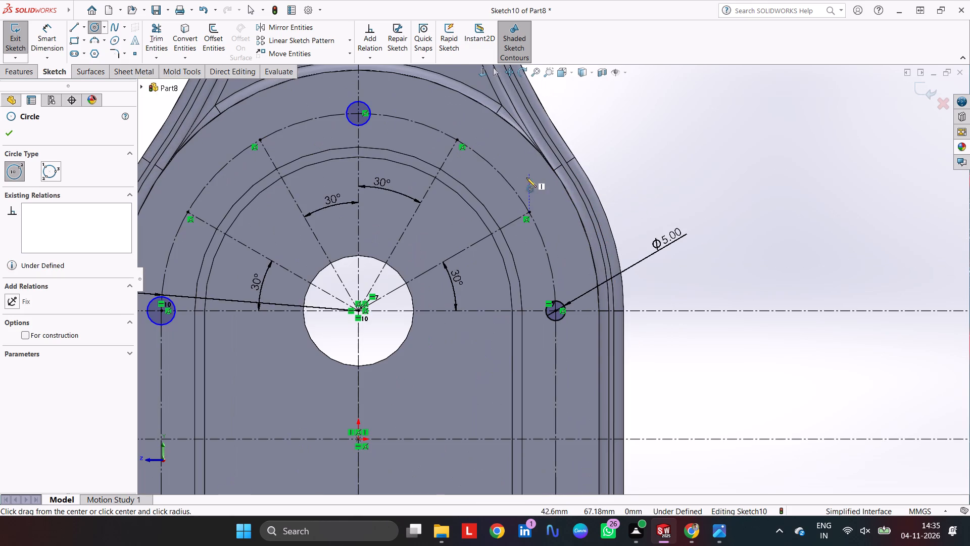
pyautogui.click(530, 210)
pyautogui.click(542, 204)
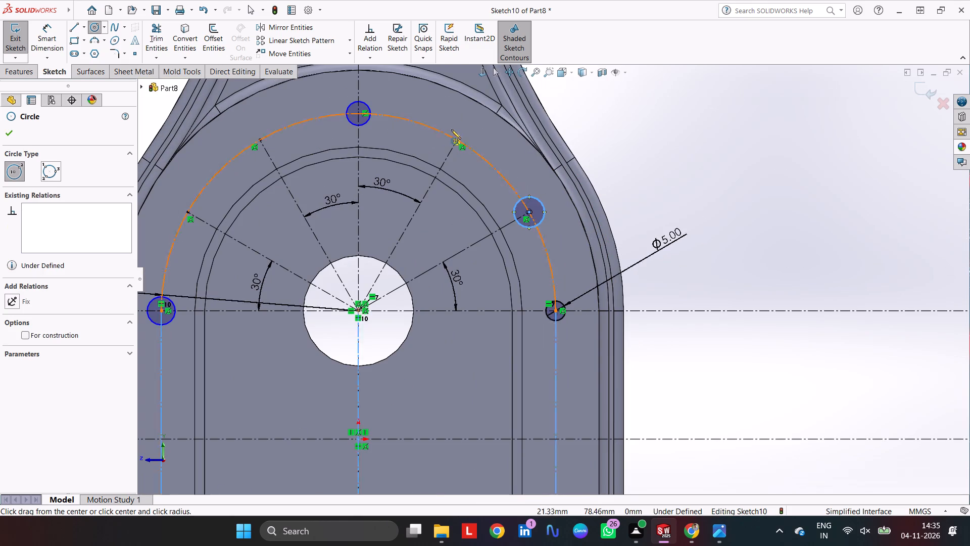
pyautogui.click(459, 141)
pyautogui.click(474, 130)
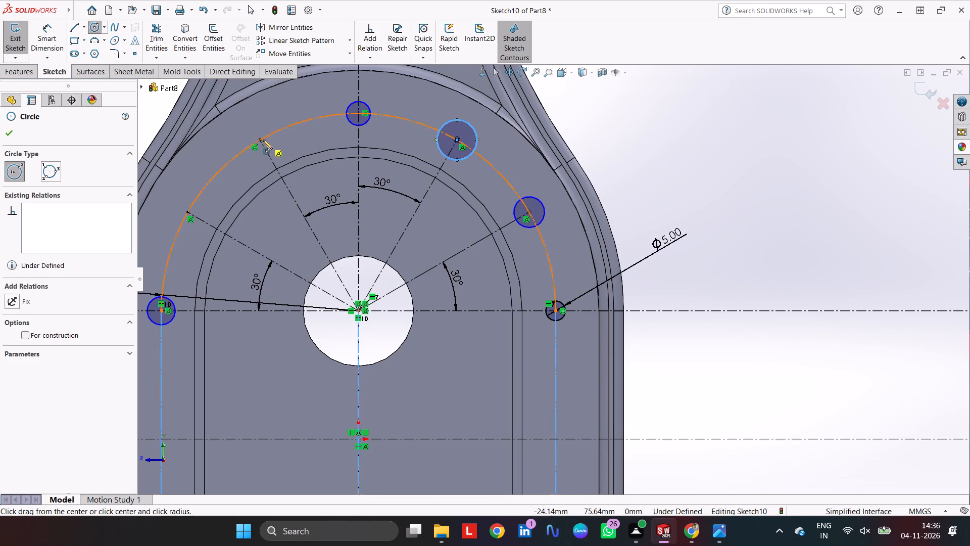
pyautogui.click(259, 141)
pyautogui.click(263, 125)
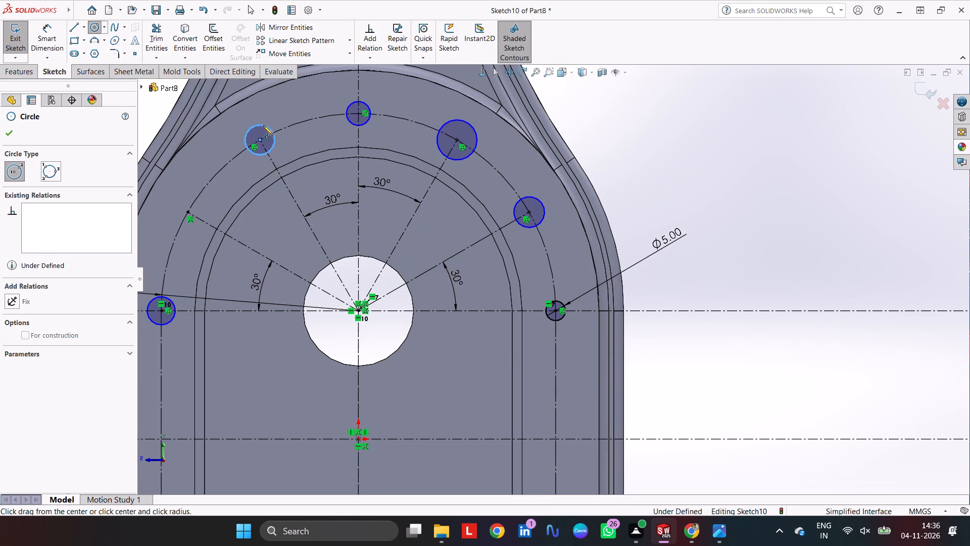
pyautogui.click(188, 214)
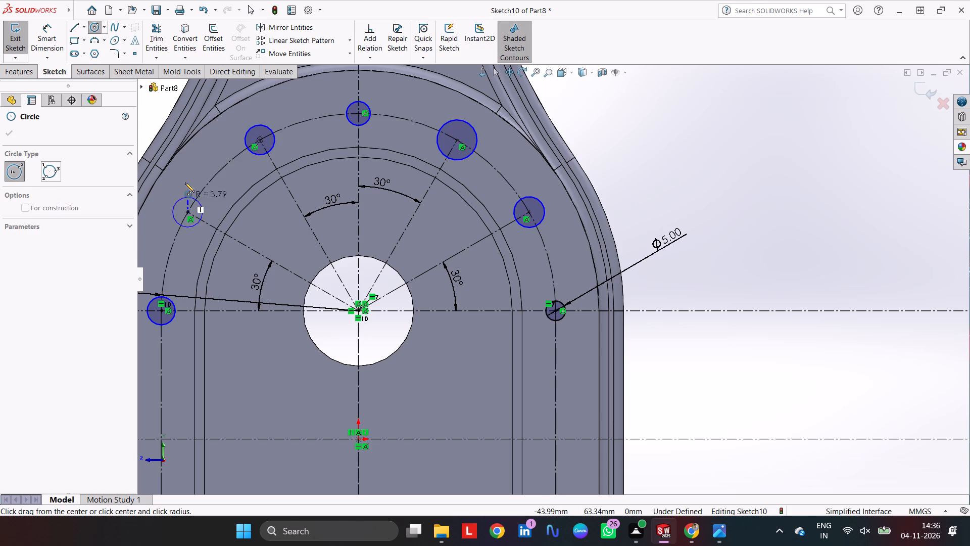
pyautogui.click(185, 183)
# Dimension the two circles on the upper-right angled lines and the circle at the top of the arc at 5 mm diameter.
pyautogui.click(34, 36)
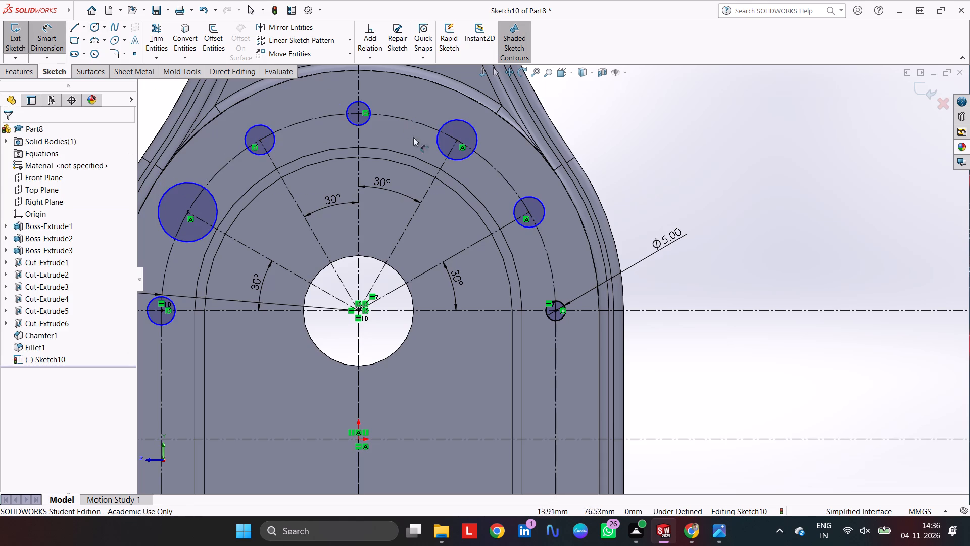
pyautogui.click(531, 195)
pyautogui.click(536, 175)
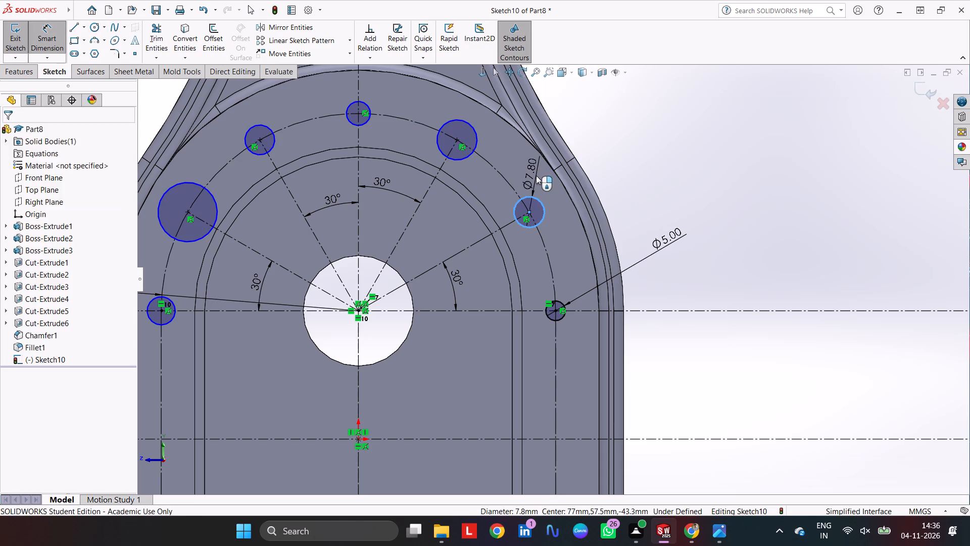
pyautogui.press('5')
pyautogui.press('Return')
pyautogui.click(469, 121)
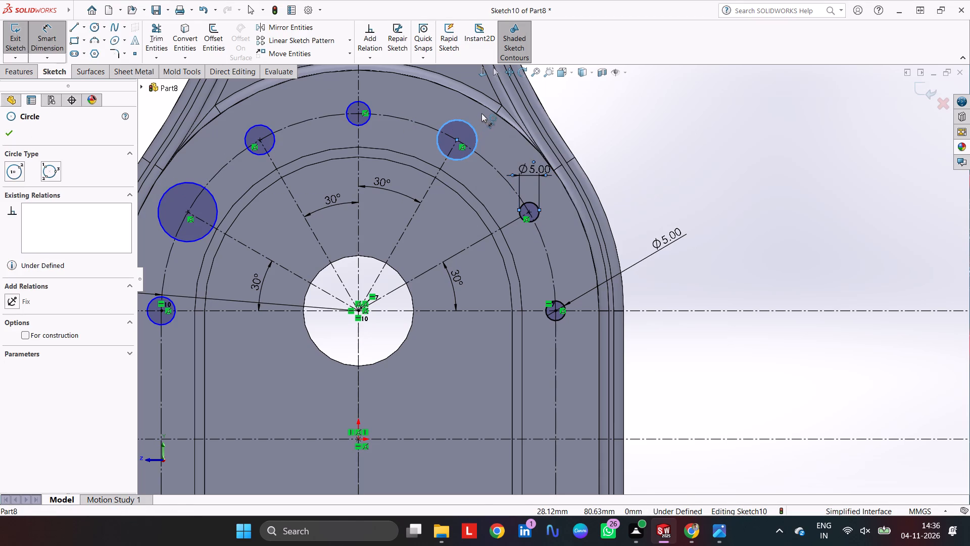
pyautogui.click(483, 112)
pyautogui.press('5')
pyautogui.press('Return')
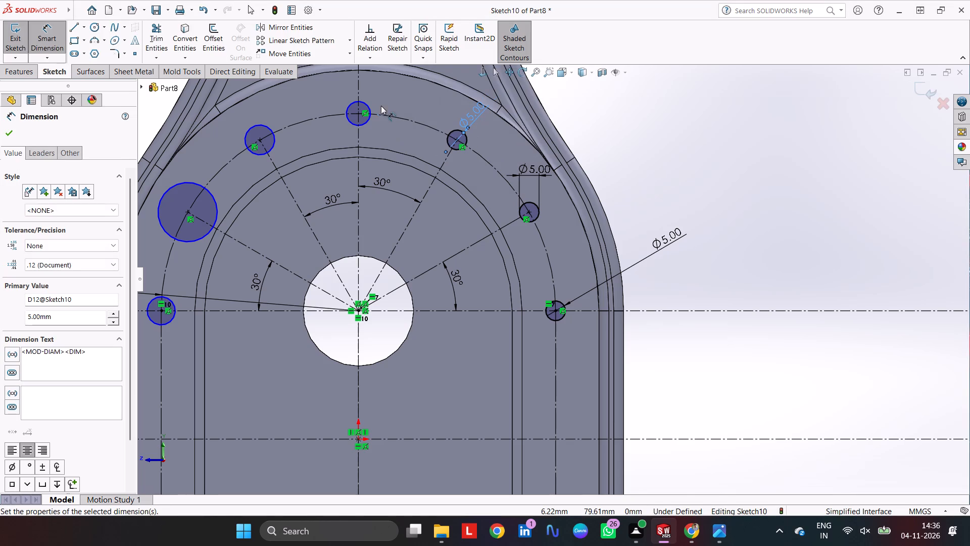
pyautogui.click(368, 103)
pyautogui.click(395, 94)
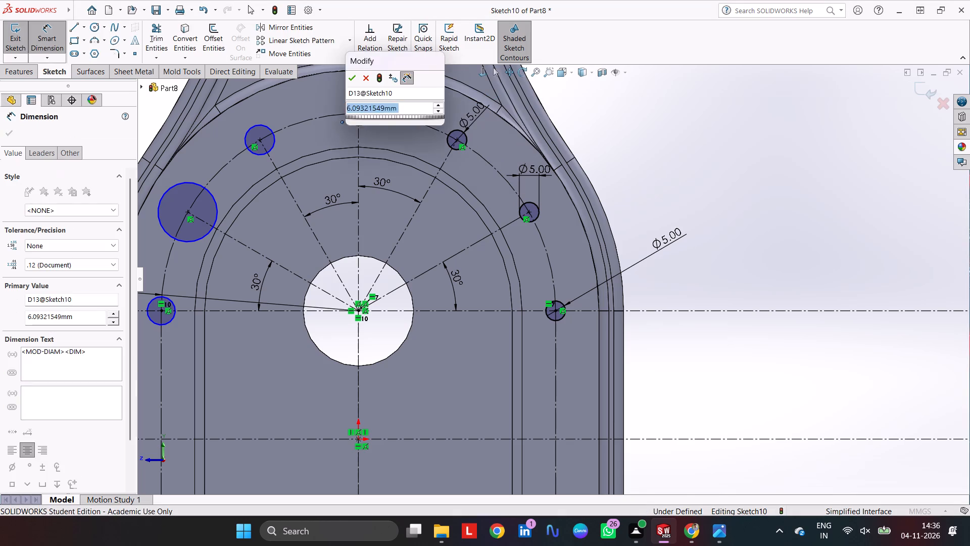
pyautogui.press('5')
pyautogui.press('Return')
# Dimension the two circles on the upper-left angled lines and the circle at the upper arc's left end at 5 mm diameter.
pyautogui.click(258, 126)
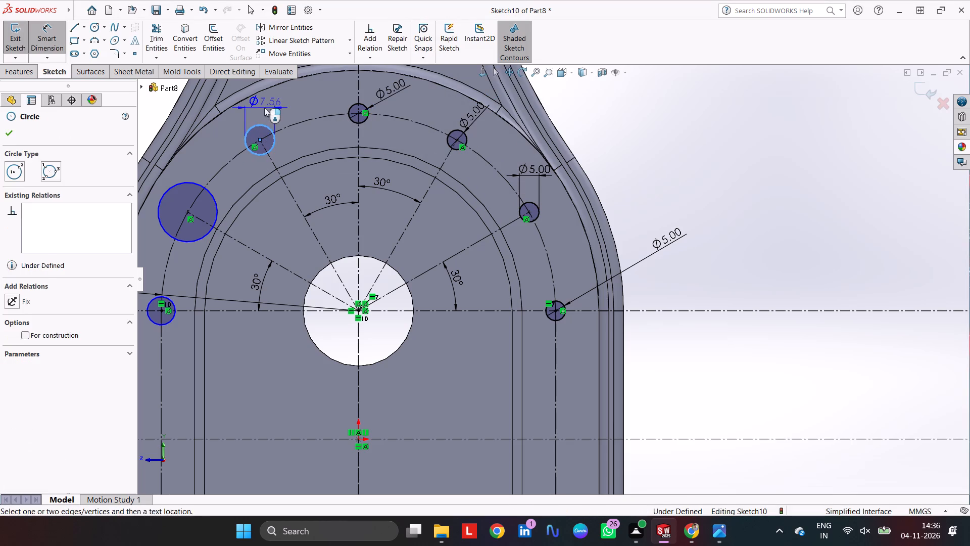
pyautogui.click(265, 108)
pyautogui.press('5')
pyautogui.press('Return')
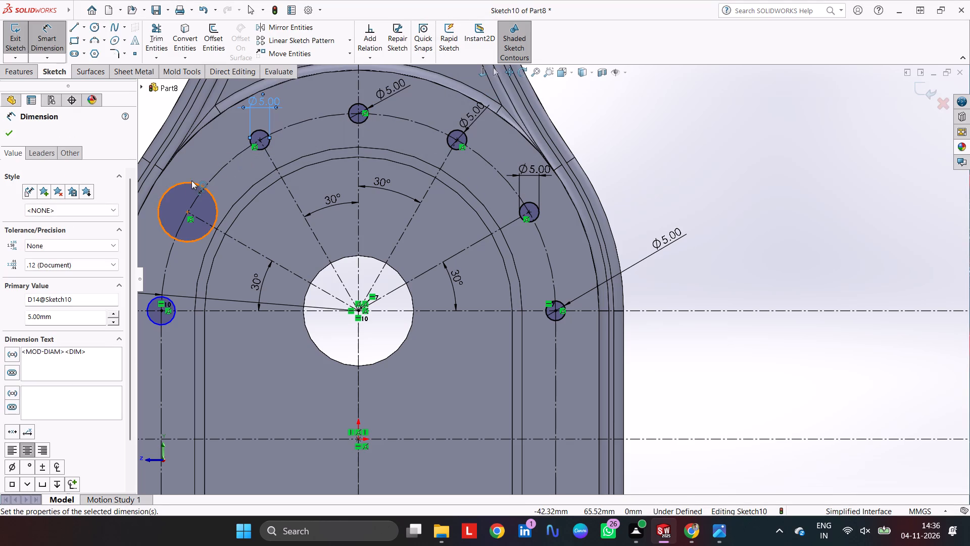
pyautogui.click(191, 180)
pyautogui.click(197, 156)
pyautogui.press('5')
pyautogui.press('Return')
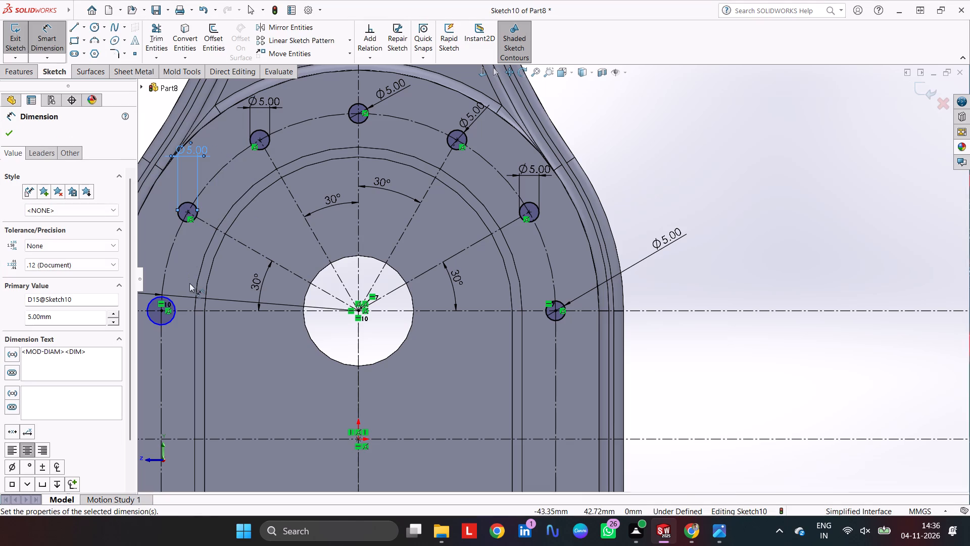
pyautogui.click(173, 306)
pyautogui.click(177, 275)
pyautogui.press('5')
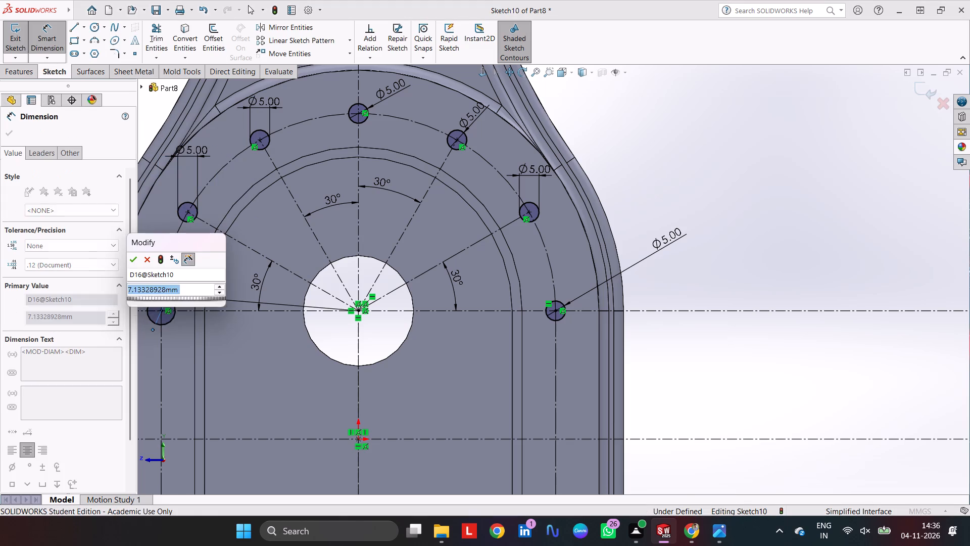
pyautogui.press('Return')
# Dimension the circle on the shallow lower-right line and the circle at the lower arc's right end at 5 mm diameter.
pyautogui.scroll(6, 290, 408)
pyautogui.scroll(-6, 499, 449)
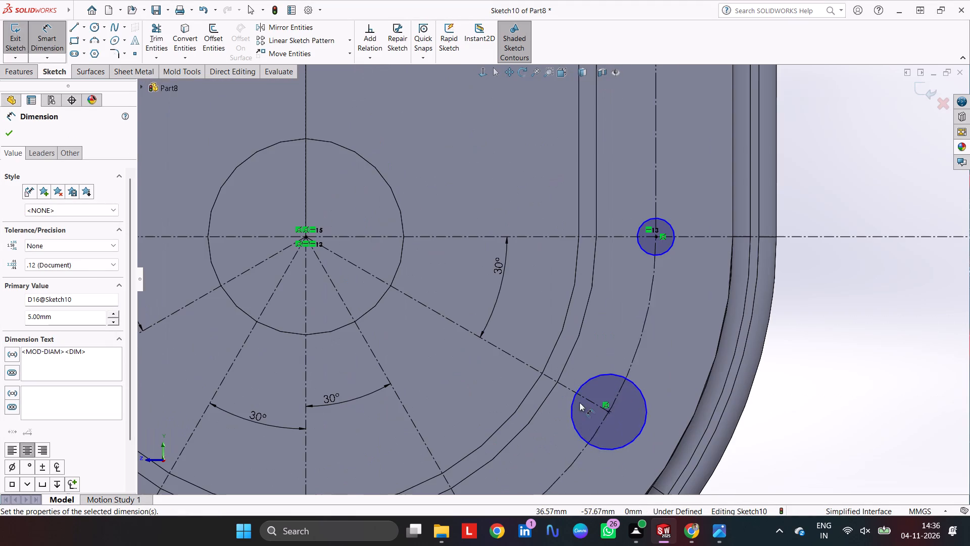
pyautogui.click(636, 387)
pyautogui.click(669, 364)
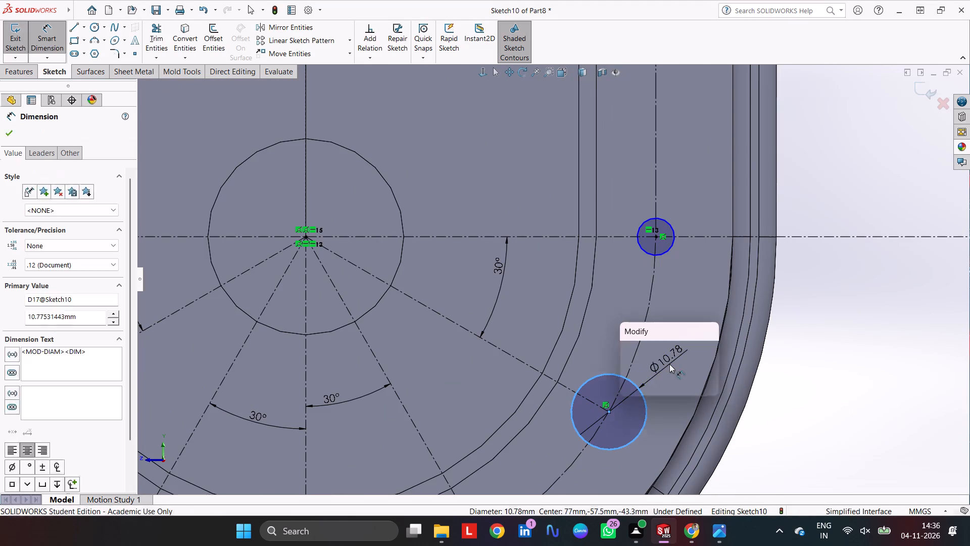
pyautogui.press('5')
pyautogui.press('Return')
pyautogui.click(665, 251)
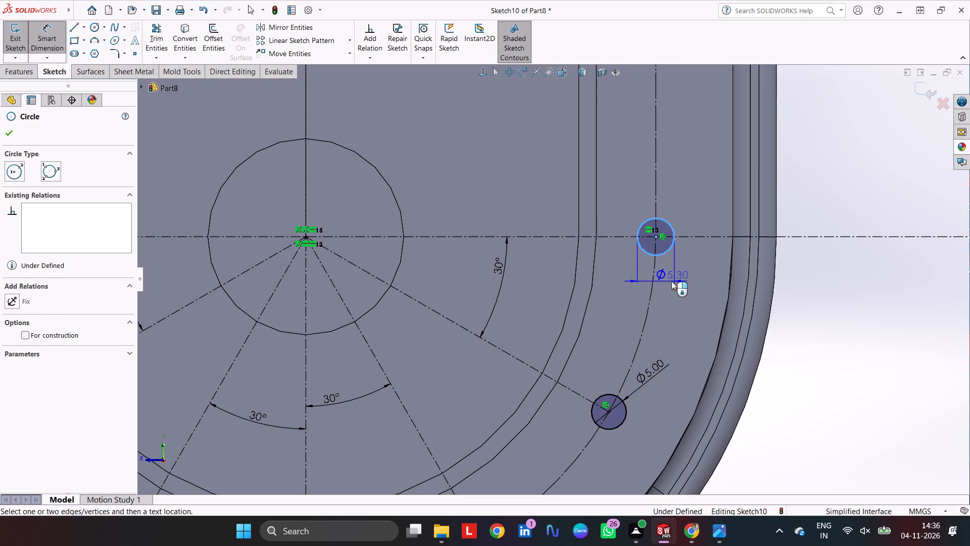
pyautogui.click(671, 281)
pyautogui.press('5')
pyautogui.press('Return')
# Dimension the circle on the steep lower-right line and the circle at the bottom of the lower arc at 5 mm diameter.
pyautogui.scroll(5, 616, 417)
pyautogui.scroll(-1, 520, 397)
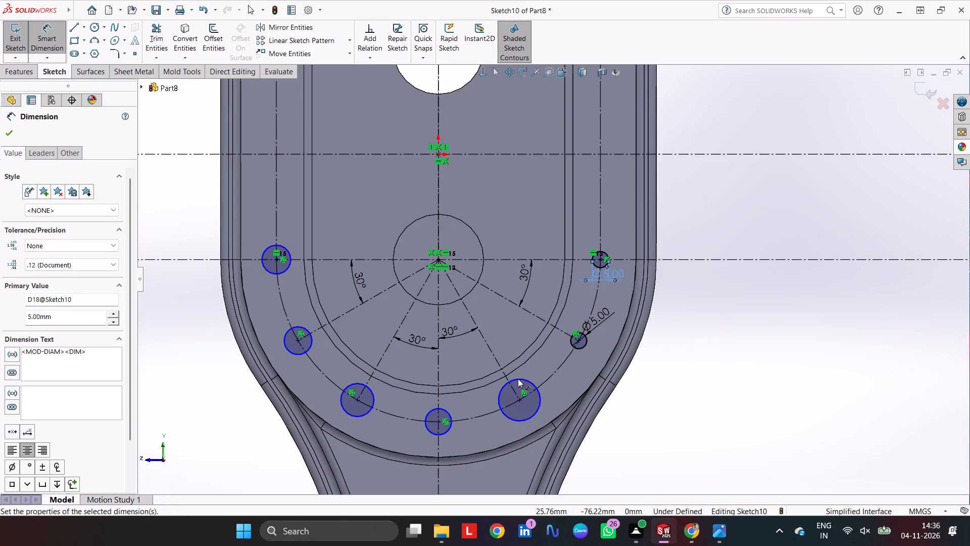
pyautogui.scroll(-3, 518, 379)
pyautogui.click(570, 400)
pyautogui.click(597, 396)
pyautogui.press('5')
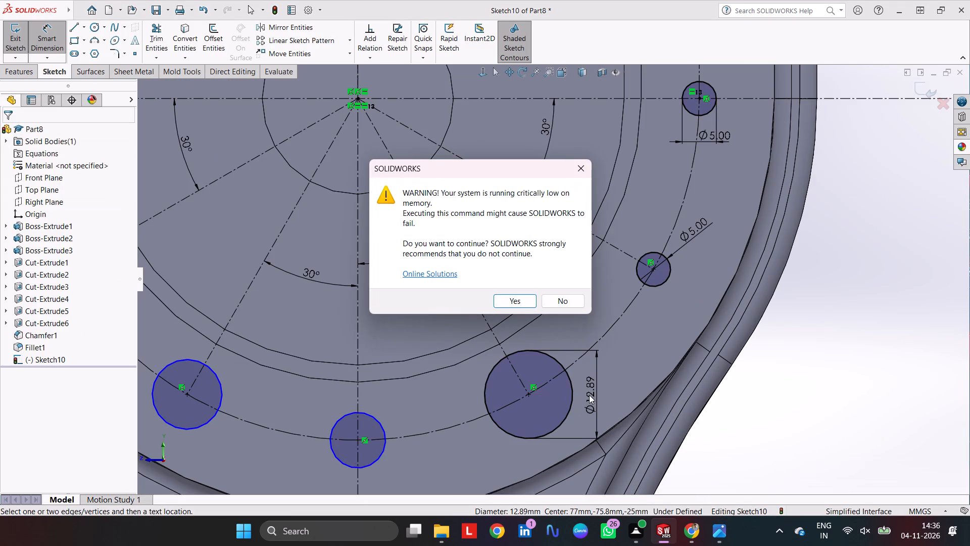
pyautogui.click(517, 303)
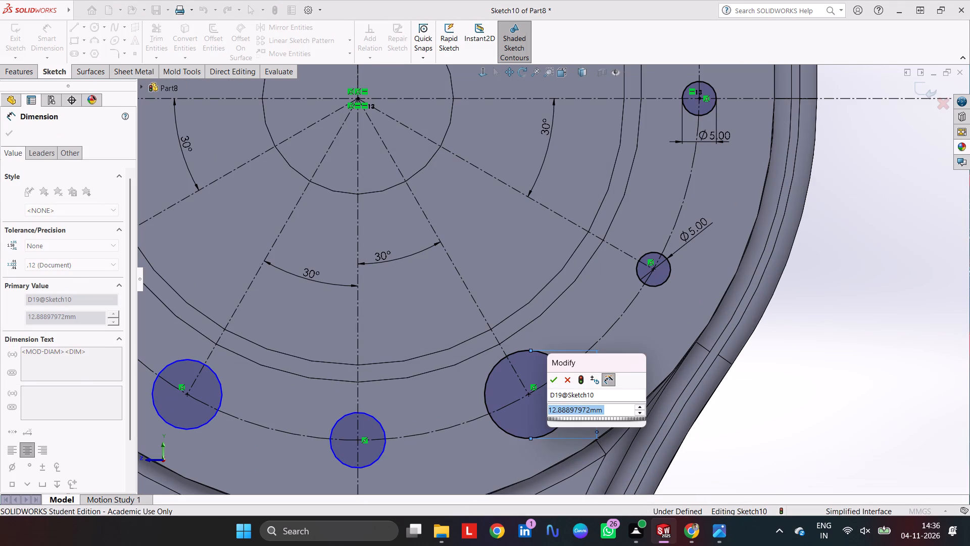
pyautogui.press('5')
pyautogui.press('Return')
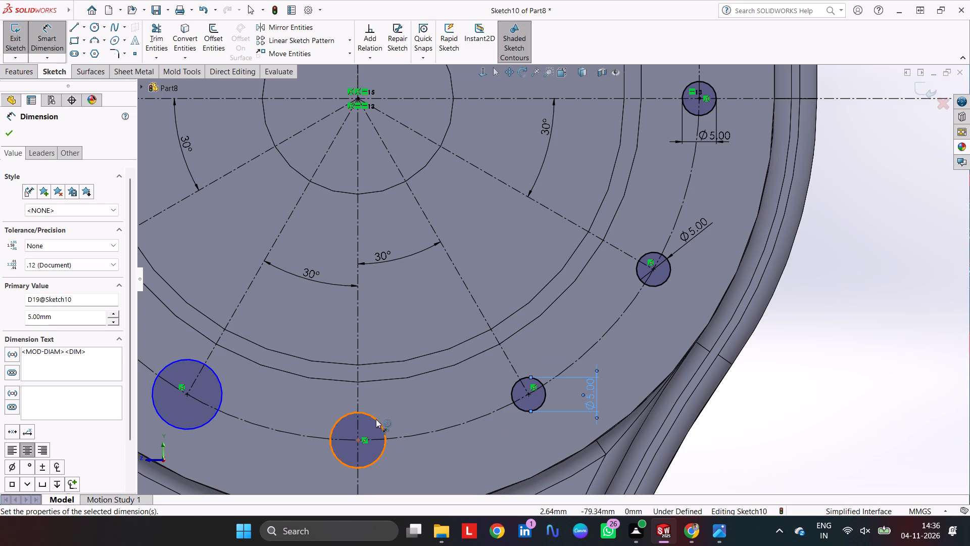
pyautogui.click(375, 420)
pyautogui.click(424, 405)
pyautogui.press('5')
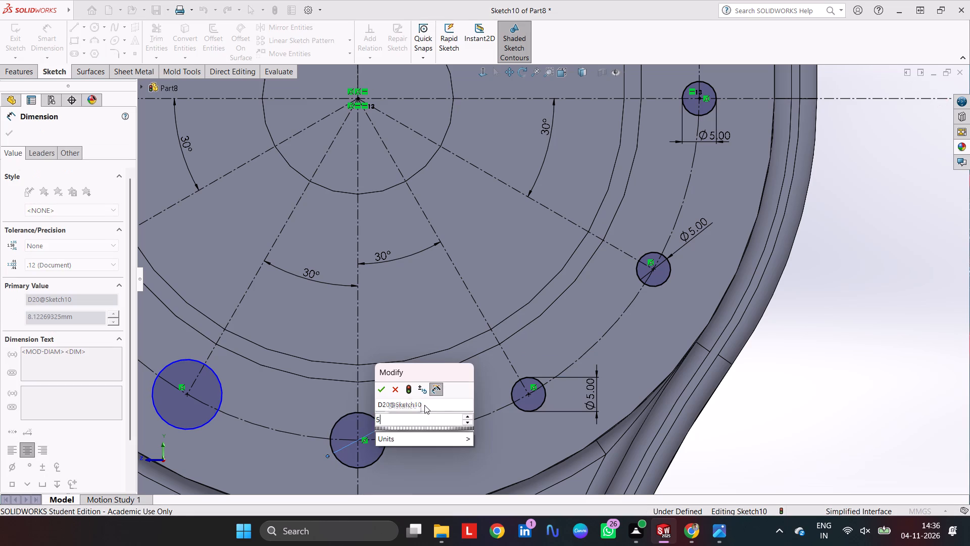
pyautogui.press('Return')
# Dimension the two circles on the lower-left angled lines and the circle at the lower arc's left end at 5 mm diameter.
pyautogui.click(223, 394)
pyautogui.click(253, 393)
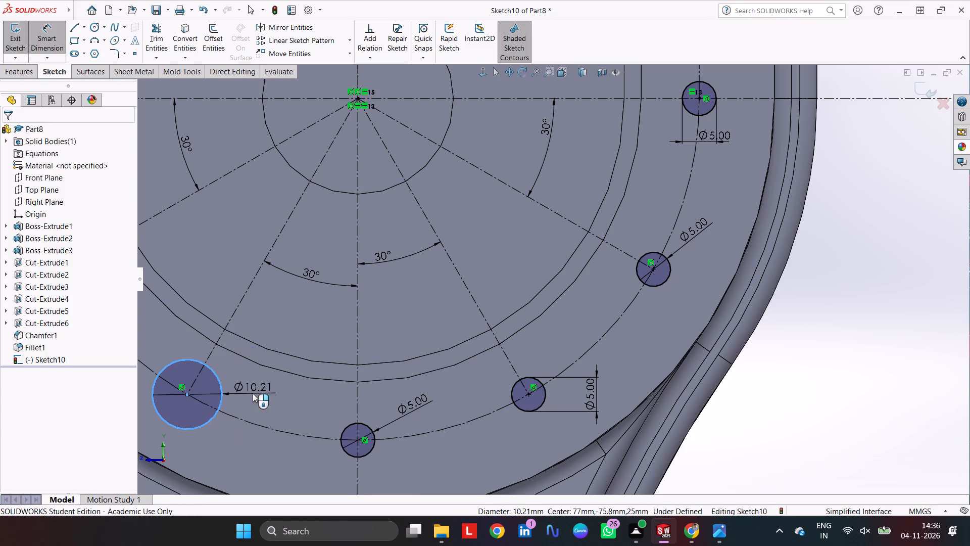
pyautogui.press('5')
pyautogui.press('Return')
pyautogui.scroll(4, 231, 393)
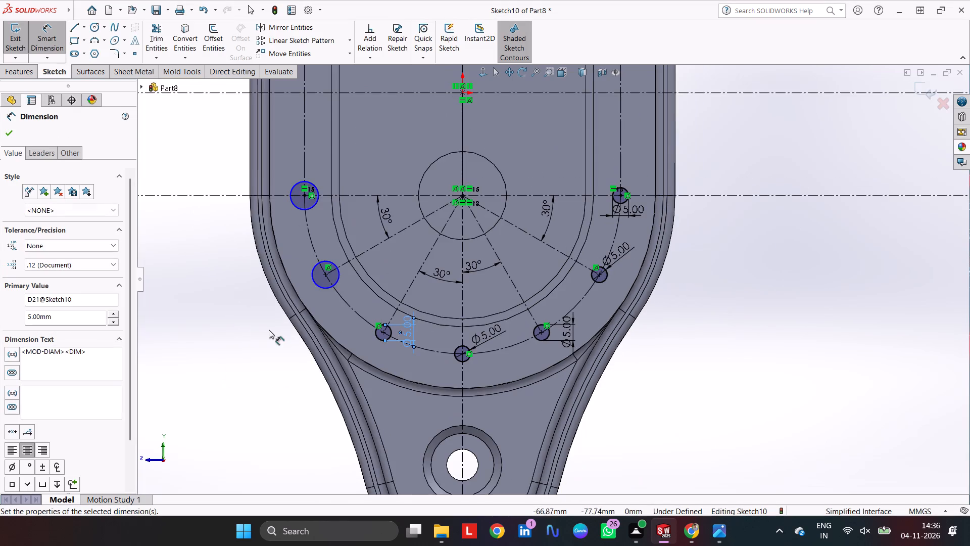
pyautogui.scroll(-5, 279, 315)
pyautogui.click(458, 205)
pyautogui.click(466, 183)
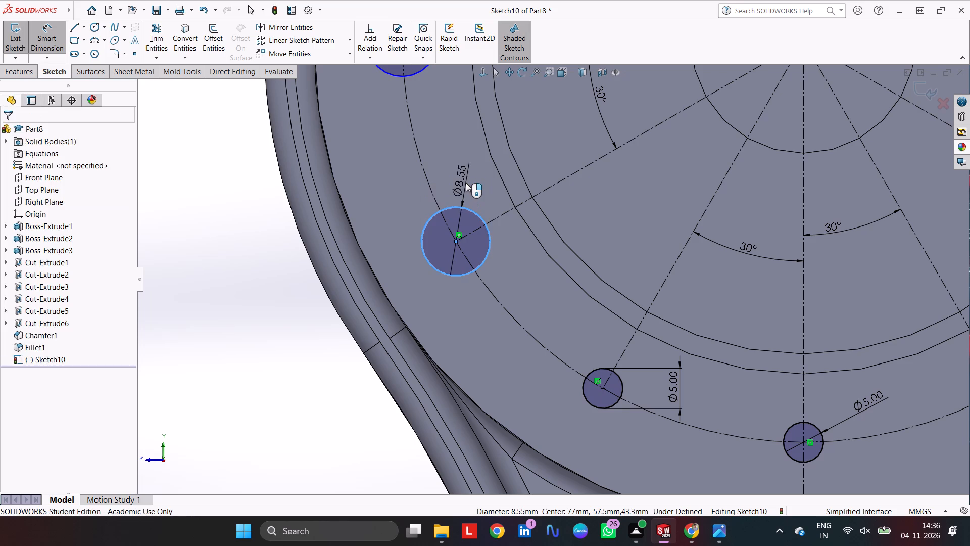
pyautogui.press('5')
pyautogui.press('Return')
pyautogui.scroll(5, 433, 172)
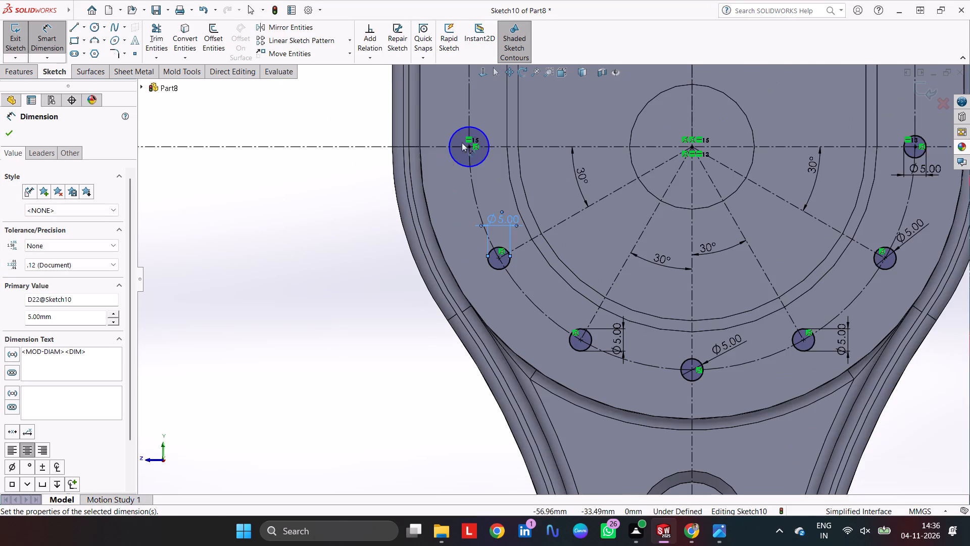
pyautogui.scroll(-5, 475, 134)
pyautogui.click(500, 169)
pyautogui.click(512, 147)
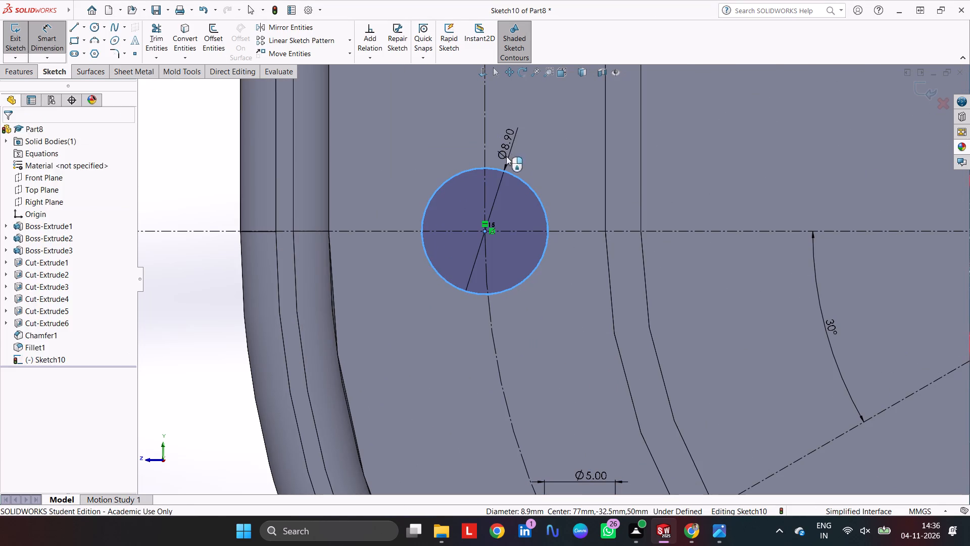
pyautogui.press('5')
pyautogui.press('Return')
# Cut all the 5 mm rim circles into the raised body with a blind Extruded Cut 20 mm deep from the sketch plane.
pyautogui.scroll(11, 551, 232)
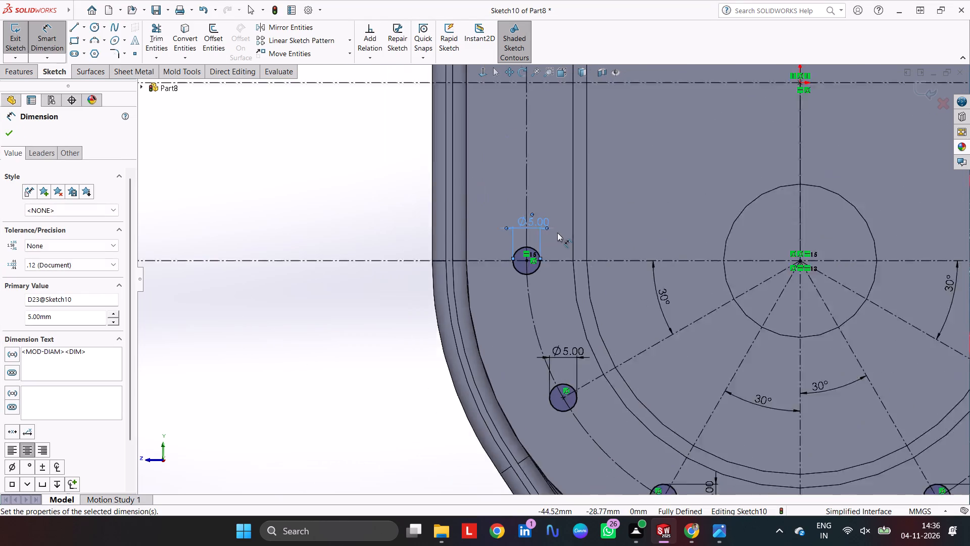
pyautogui.scroll(4, 675, 217)
pyautogui.scroll(1, 657, 161)
pyautogui.scroll(-5, 656, 161)
pyautogui.scroll(3, 488, 438)
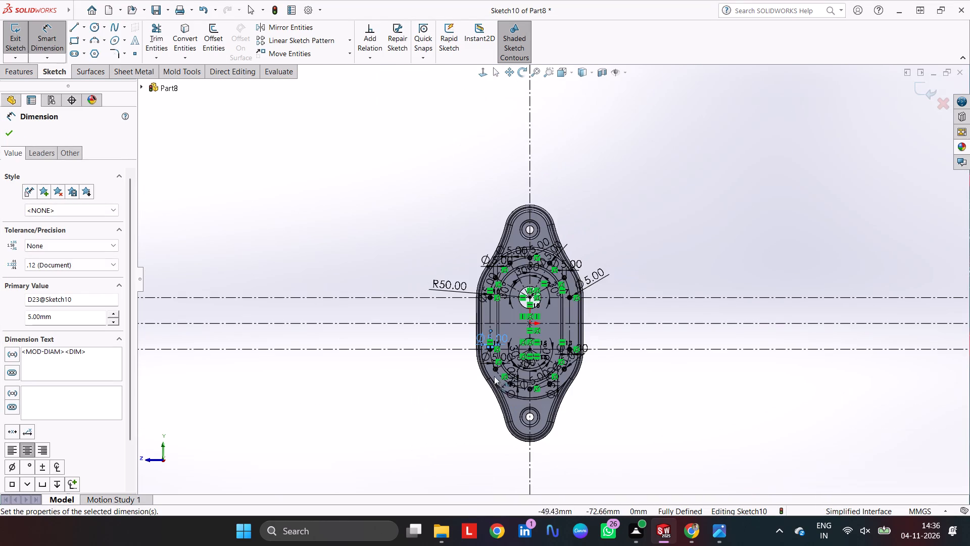
pyautogui.scroll(-5, 512, 356)
pyautogui.click(20, 73)
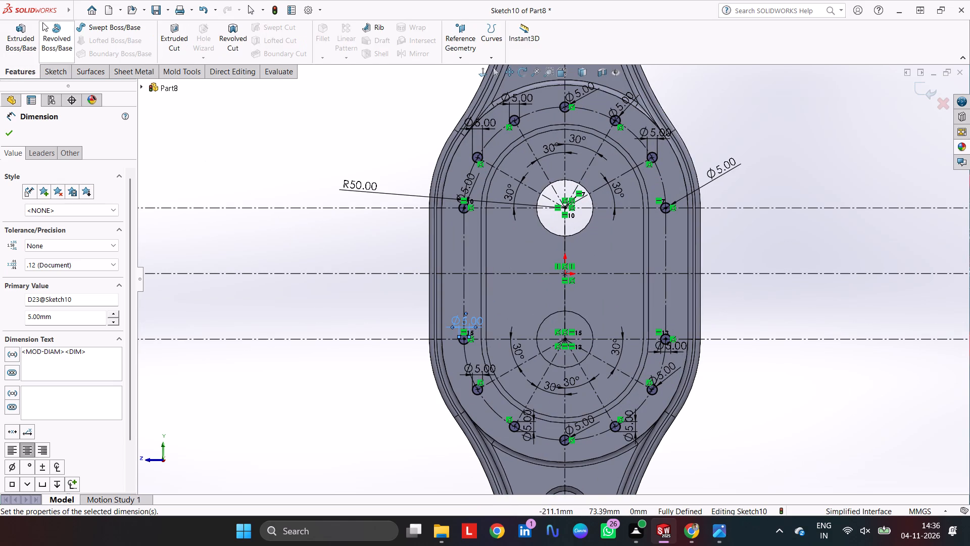
pyautogui.click(182, 35)
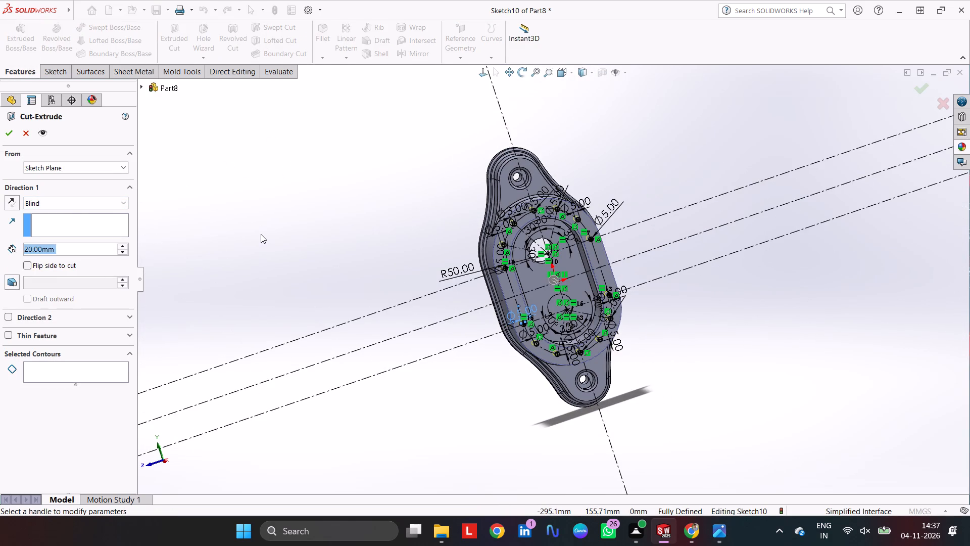
pyautogui.moveTo(303, 264); pyautogui.dragTo(338, 216, button='middle')
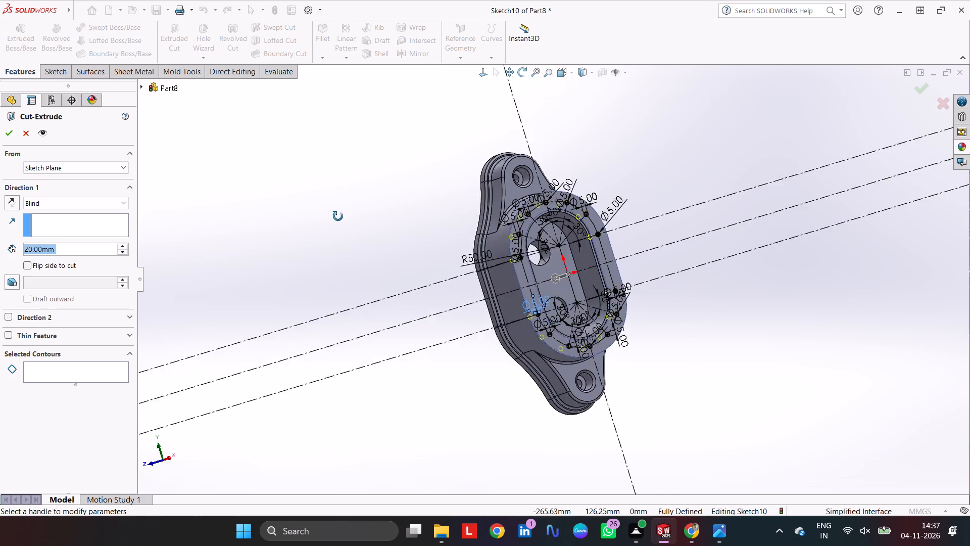
pyautogui.moveTo(338, 216); pyautogui.dragTo(401, 242, button='middle')
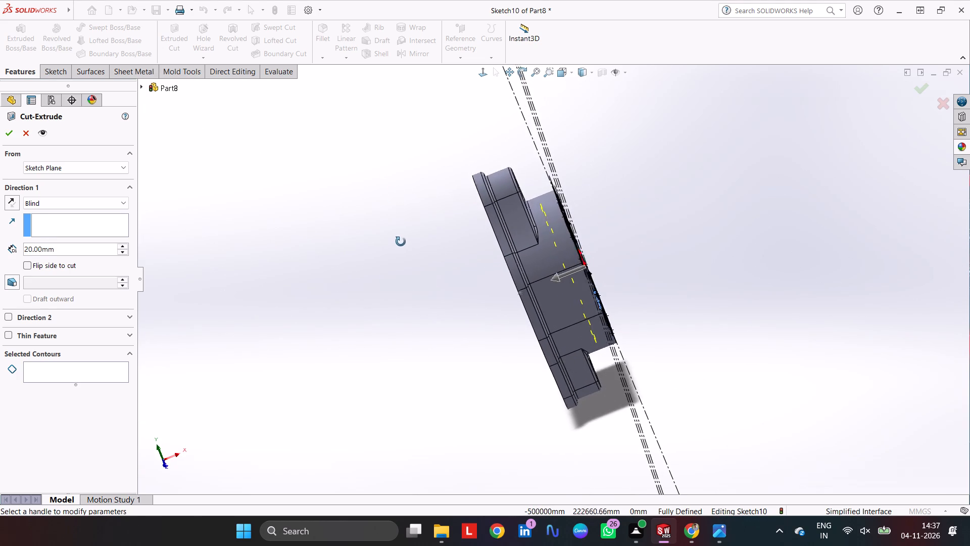
pyautogui.moveTo(401, 242); pyautogui.dragTo(390, 301, button='middle')
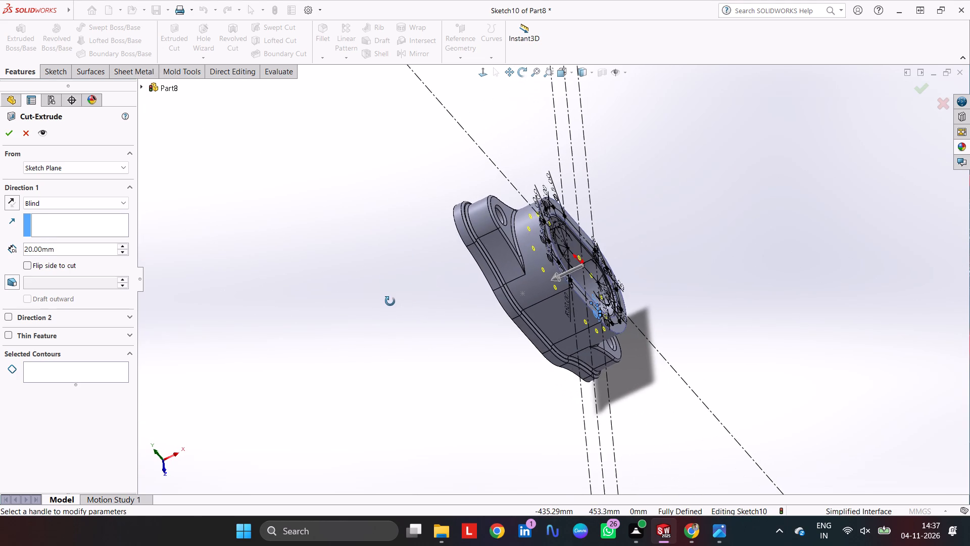
pyautogui.moveTo(390, 301); pyautogui.dragTo(390, 302, button='middle')
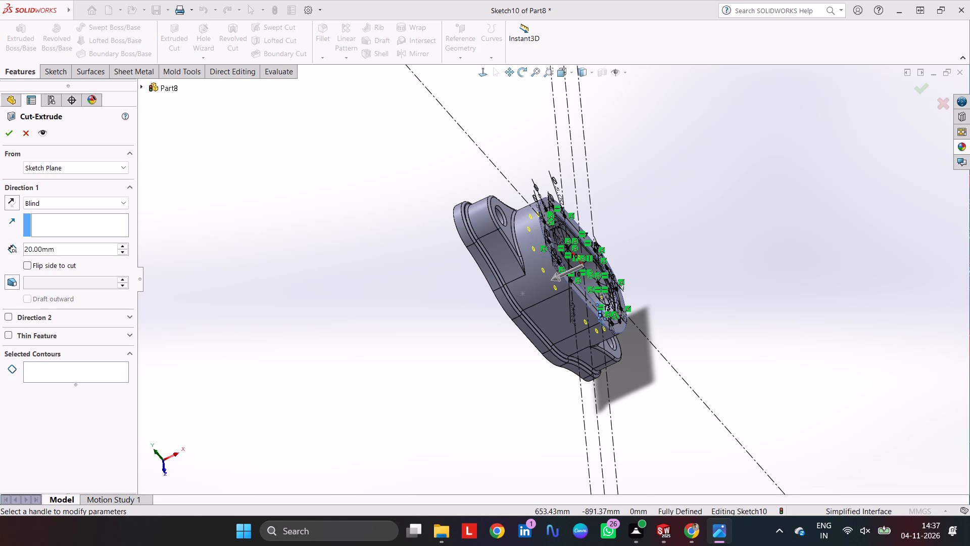
pyautogui.scroll(-3, 553, 271)
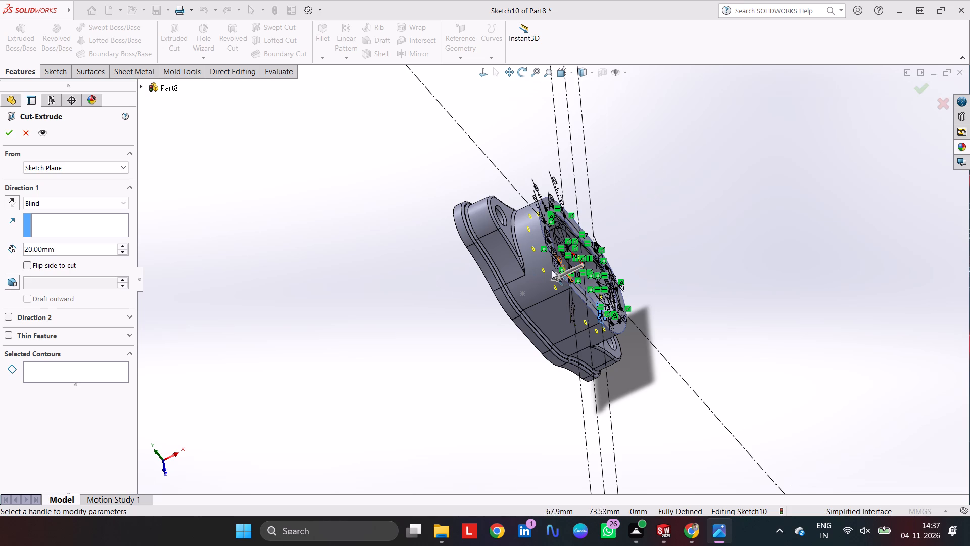
pyautogui.scroll(-1, 552, 270)
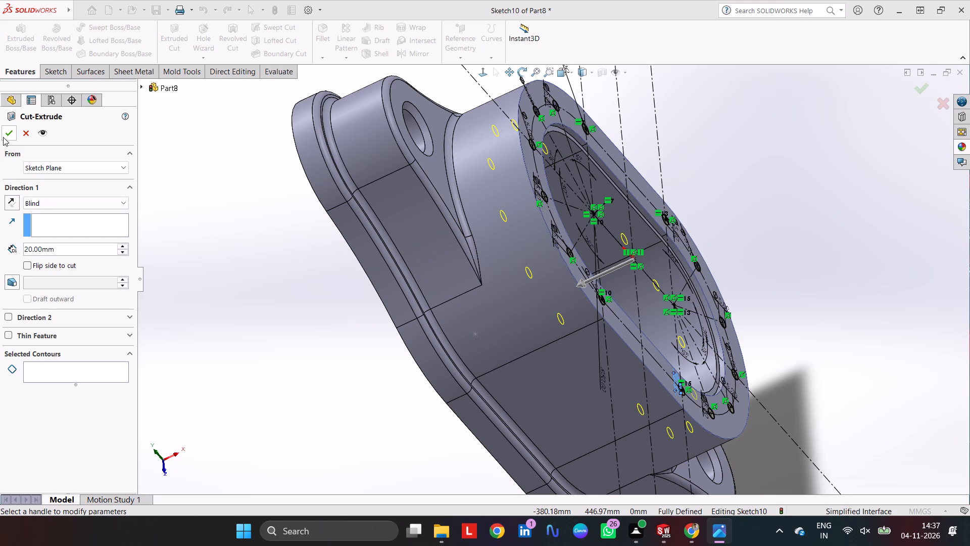
pyautogui.click(5, 134)
# Set an isometric view and open the whole solid body's appearance for colour editing.
pyautogui.click(364, 343)
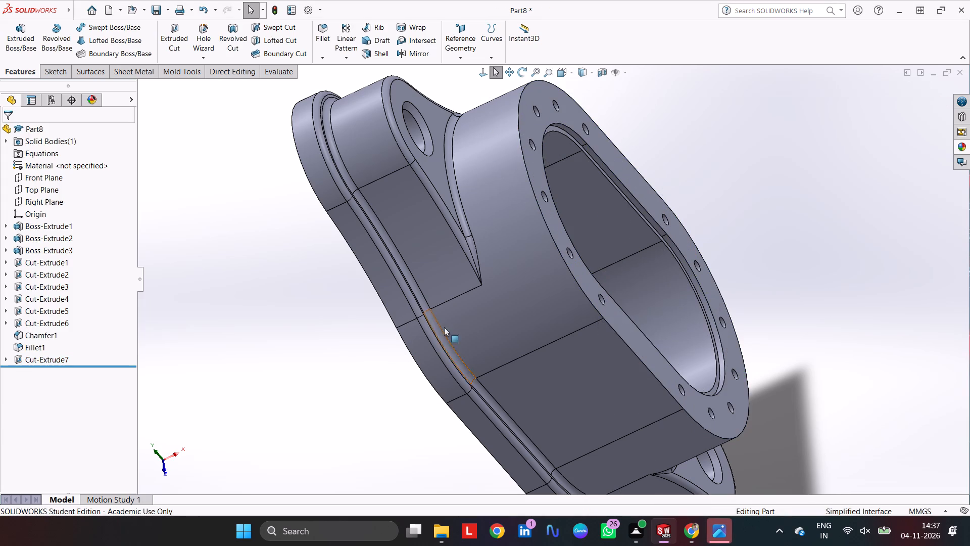
pyautogui.moveTo(444, 327); pyautogui.dragTo(363, 398, button='middle')
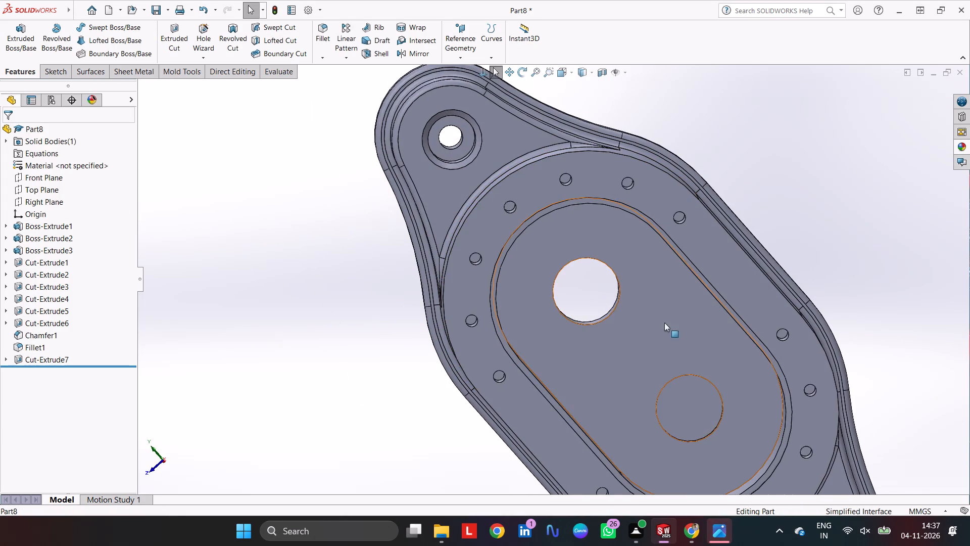
pyautogui.moveTo(700, 306); pyautogui.dragTo(727, 354, button='middle')
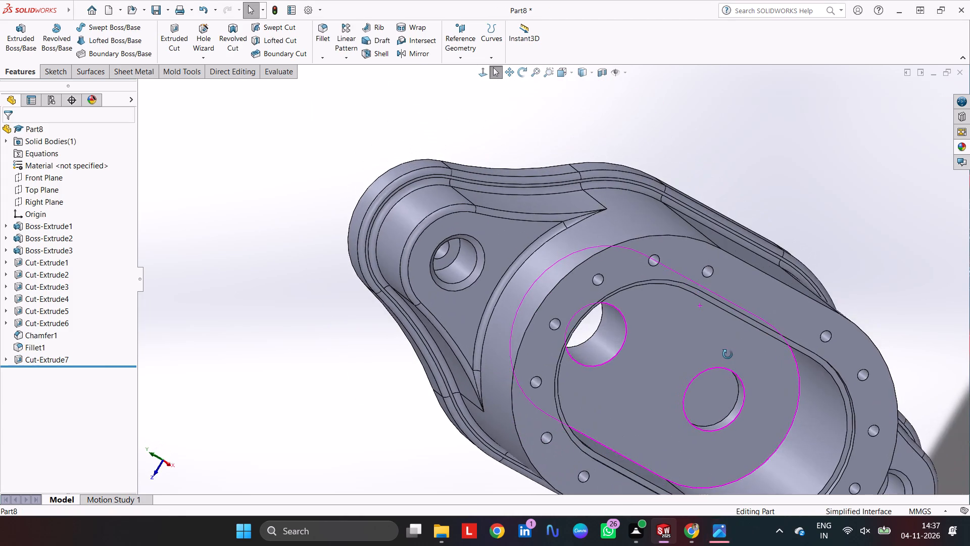
pyautogui.moveTo(727, 354); pyautogui.dragTo(717, 342, button='middle')
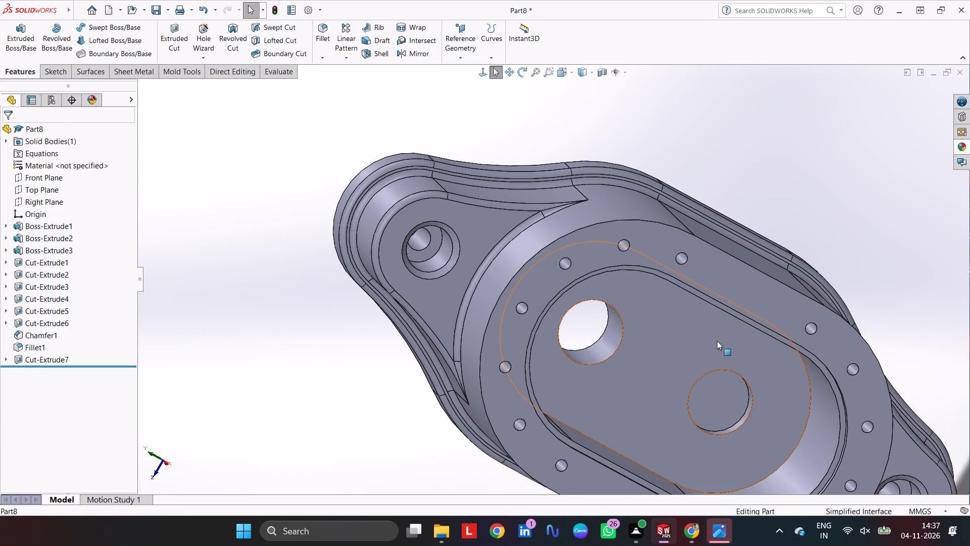
pyautogui.hotkey('ctrl', '7')
pyautogui.click(546, 220)
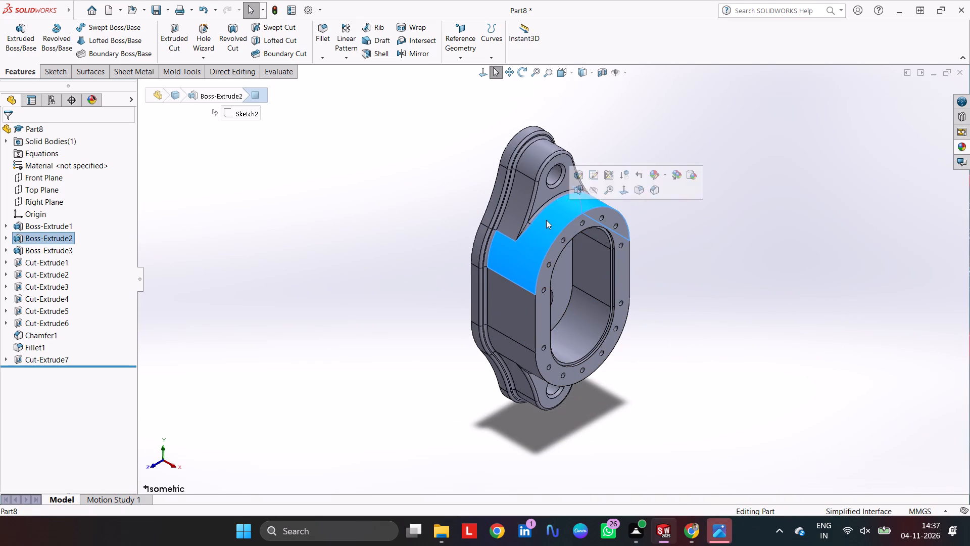
pyautogui.rightClick(546, 220)
pyautogui.click(633, 186)
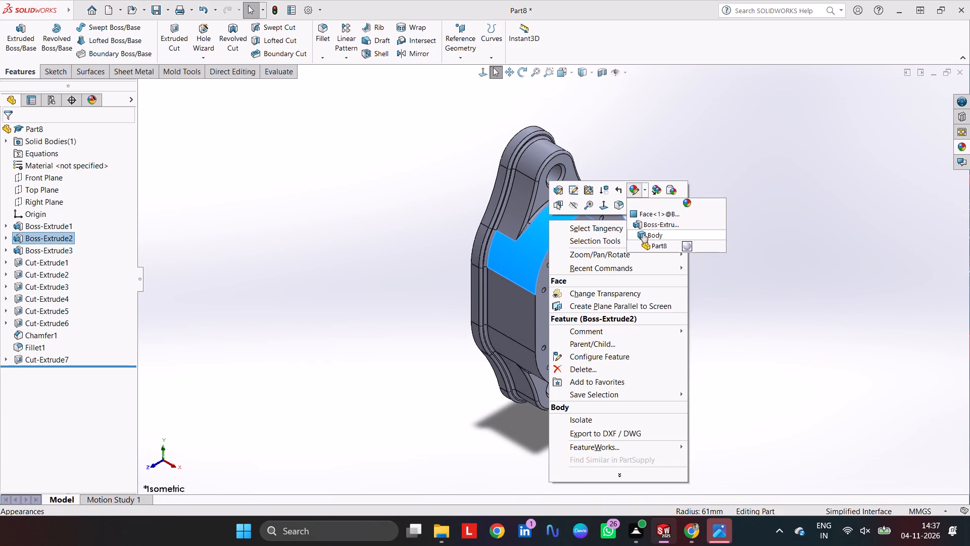
pyautogui.click(643, 233)
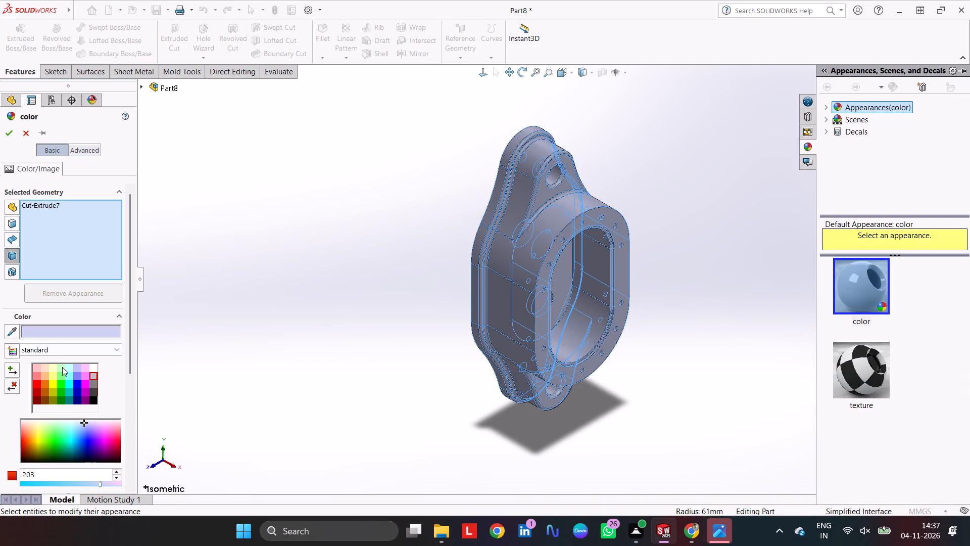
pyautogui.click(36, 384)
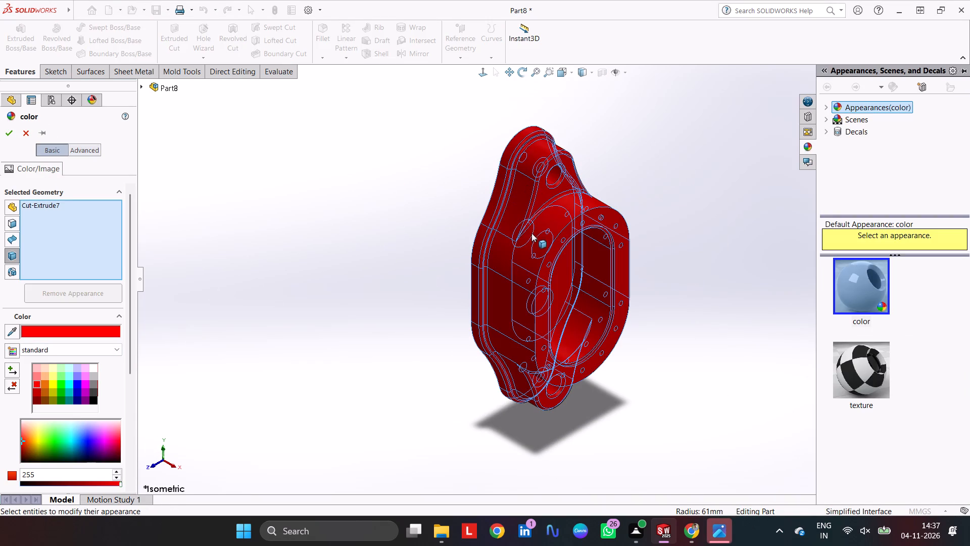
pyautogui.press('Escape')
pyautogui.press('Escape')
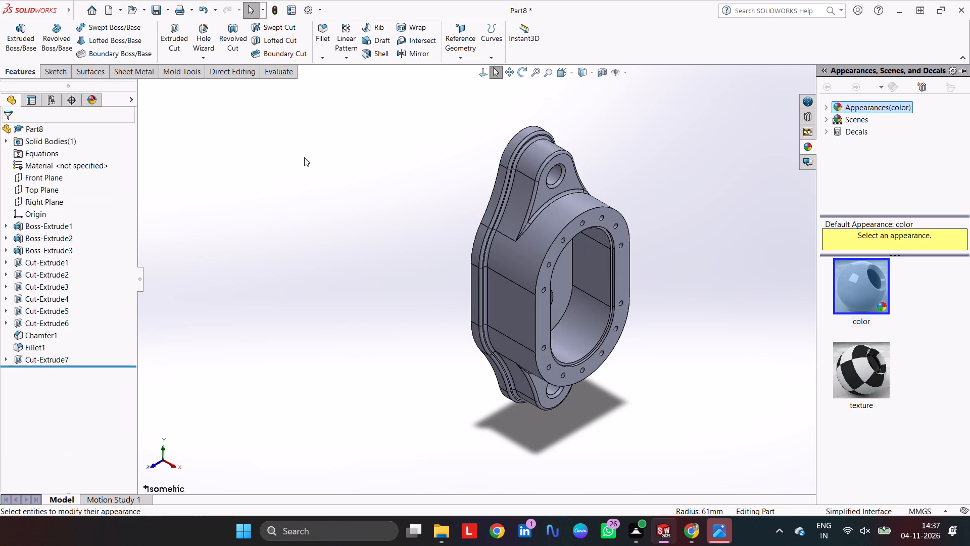
# Apply a red face appearance to the raised body's arched top, flat side and front rim, plus the adjoining ear's outer side faces.
pyautogui.rightClick(534, 246)
pyautogui.click(621, 217)
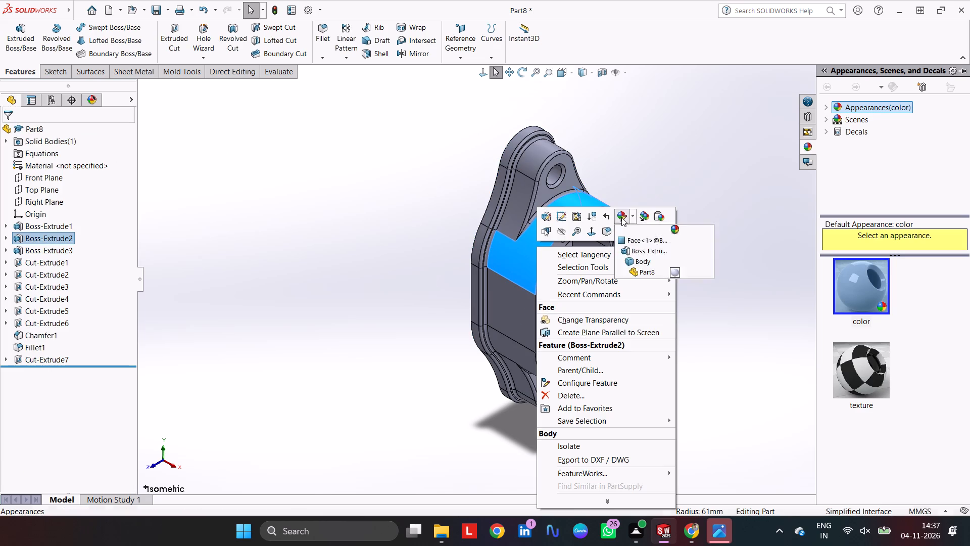
pyautogui.click(617, 215)
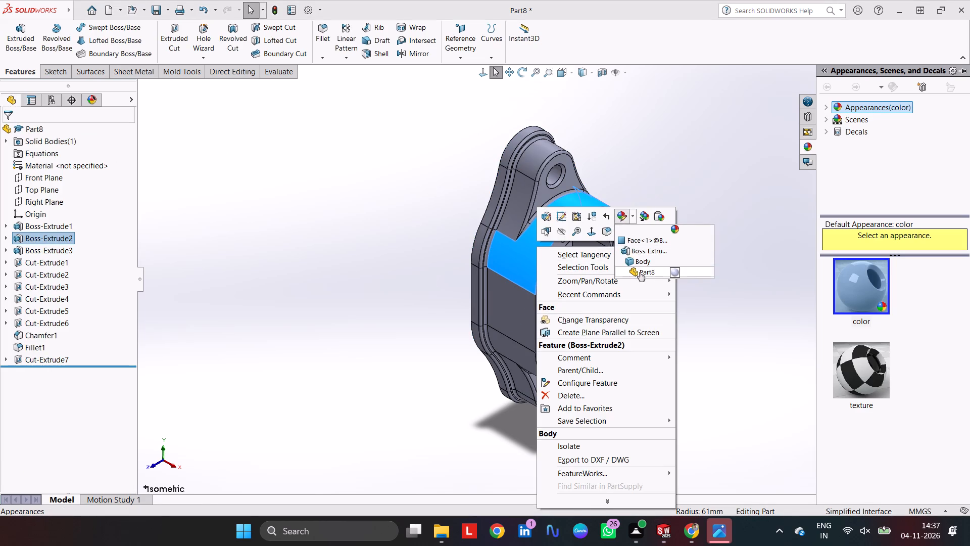
pyautogui.click(634, 241)
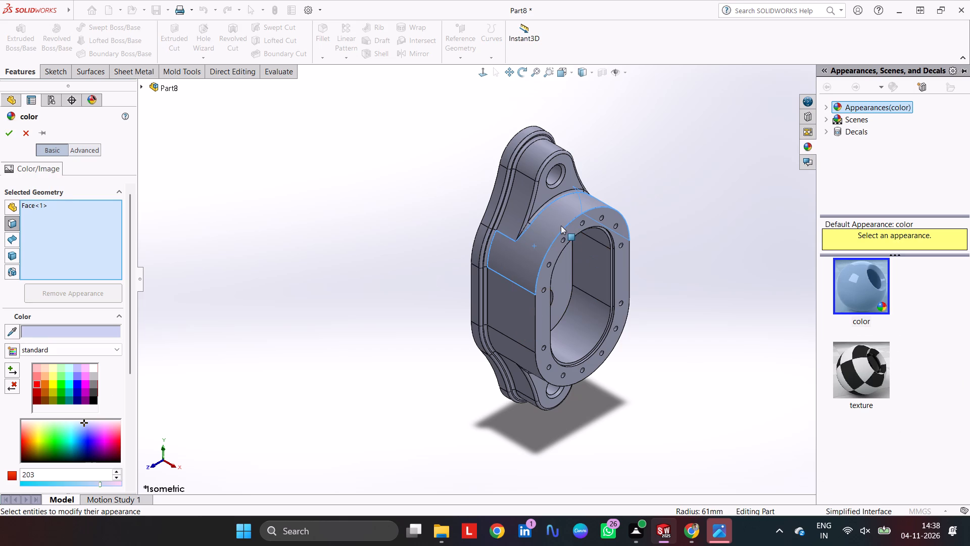
pyautogui.click(560, 223)
pyautogui.click(496, 312)
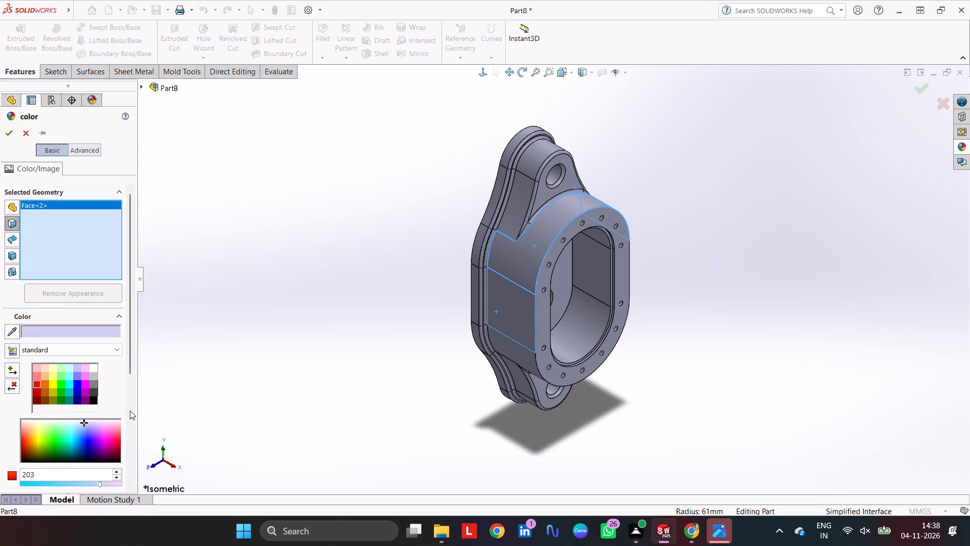
pyautogui.click(36, 381)
pyautogui.click(529, 250)
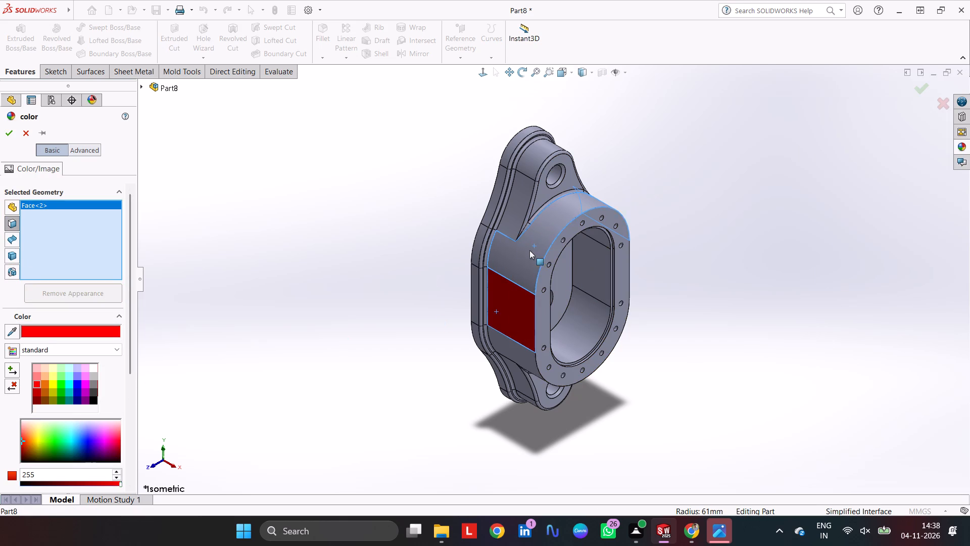
pyautogui.click(524, 209)
pyautogui.click(530, 148)
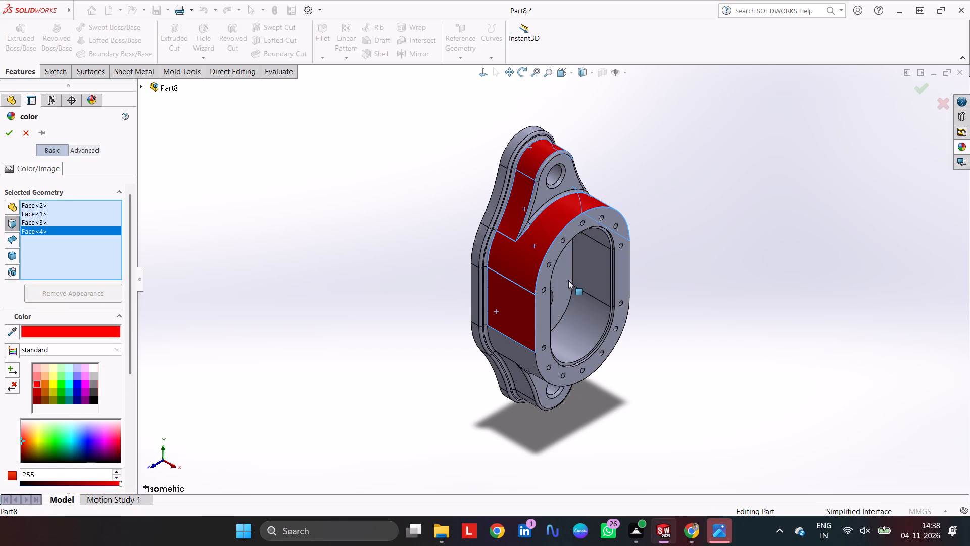
pyautogui.click(542, 279)
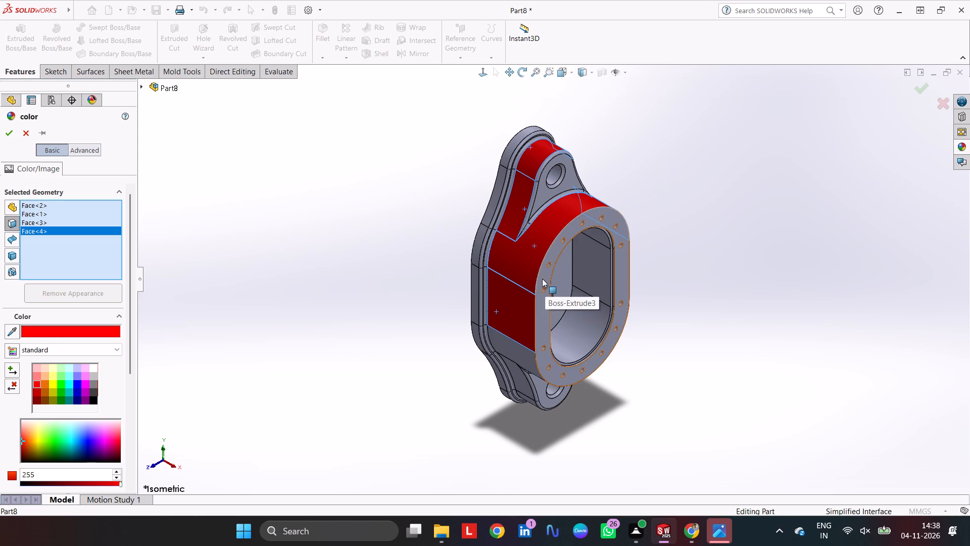
# Add the slot opening's stepped ledge and its visible straight and curved lip walls to the red face selection.
pyautogui.scroll(-7, 601, 282)
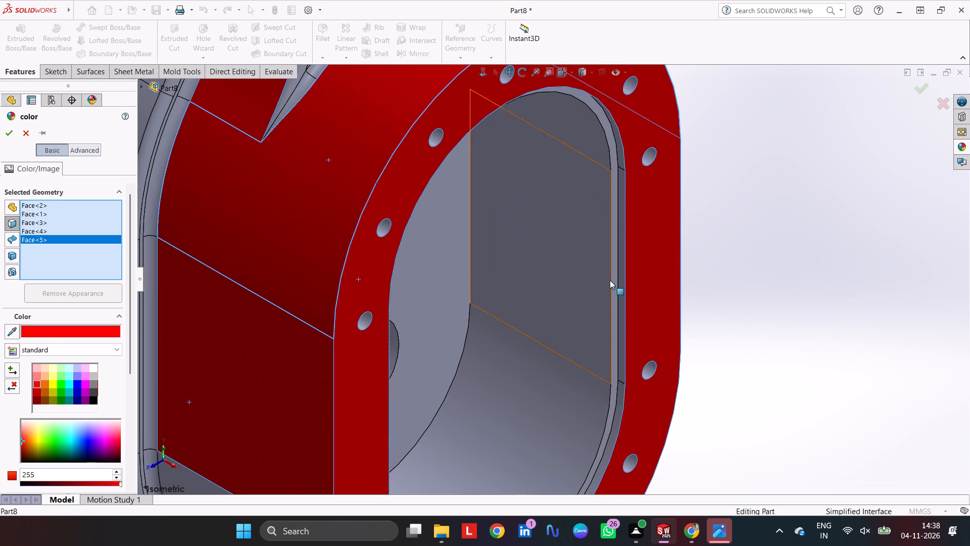
pyautogui.click(621, 284)
pyautogui.click(614, 285)
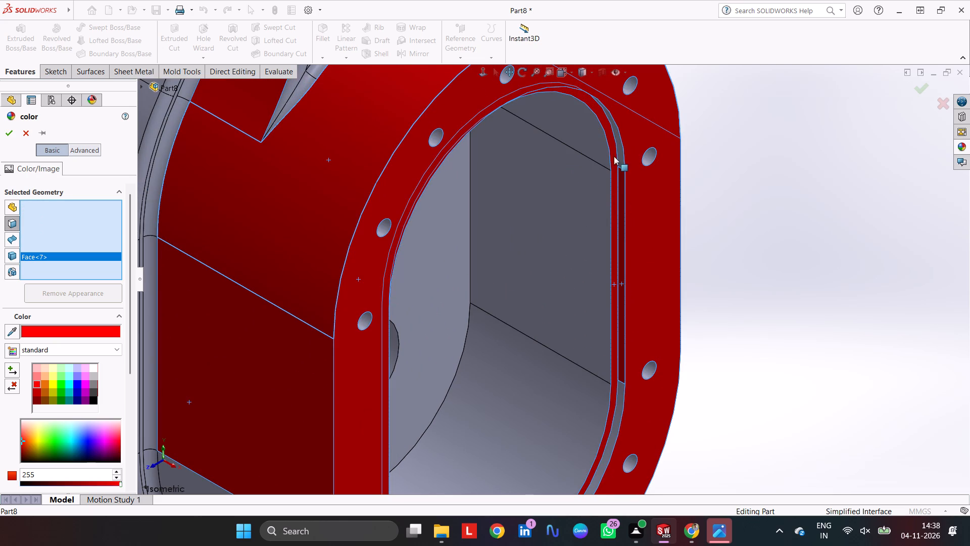
pyautogui.click(620, 146)
pyautogui.click(620, 413)
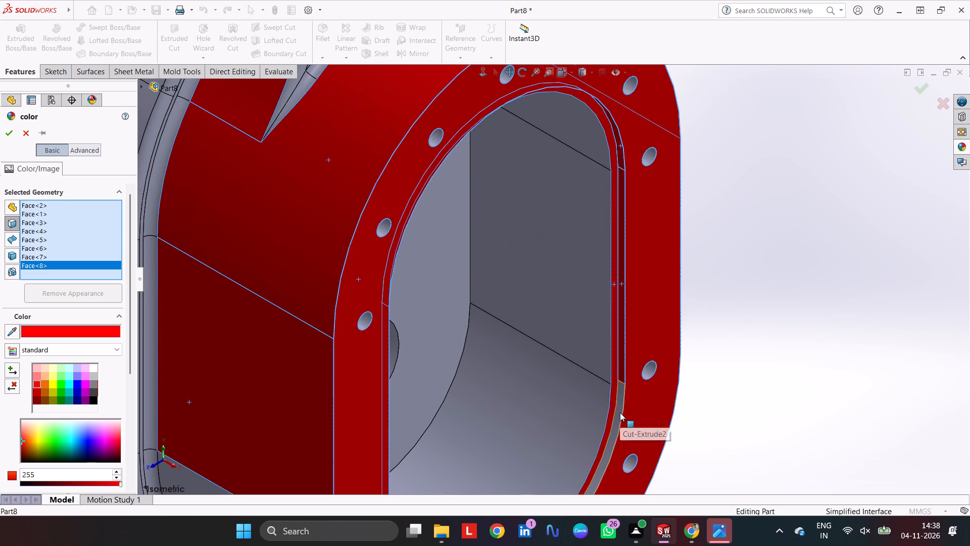
# Colour the slot lip's remaining wall and the raised body's opposite flat side and adjoining curved side red.
pyautogui.moveTo(476, 346); pyautogui.dragTo(330, 395, button='middle')
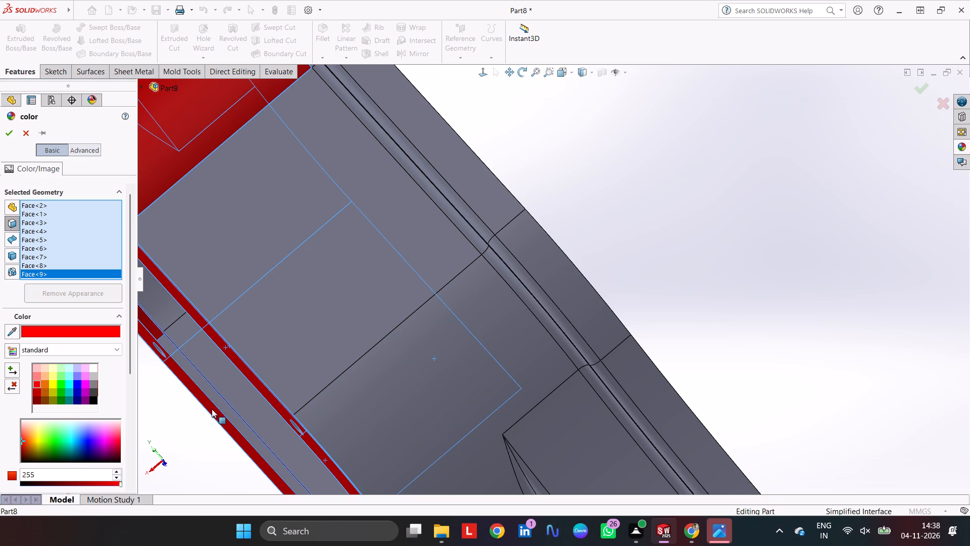
pyautogui.click(220, 406)
pyautogui.scroll(5, 242, 404)
pyautogui.click(428, 237)
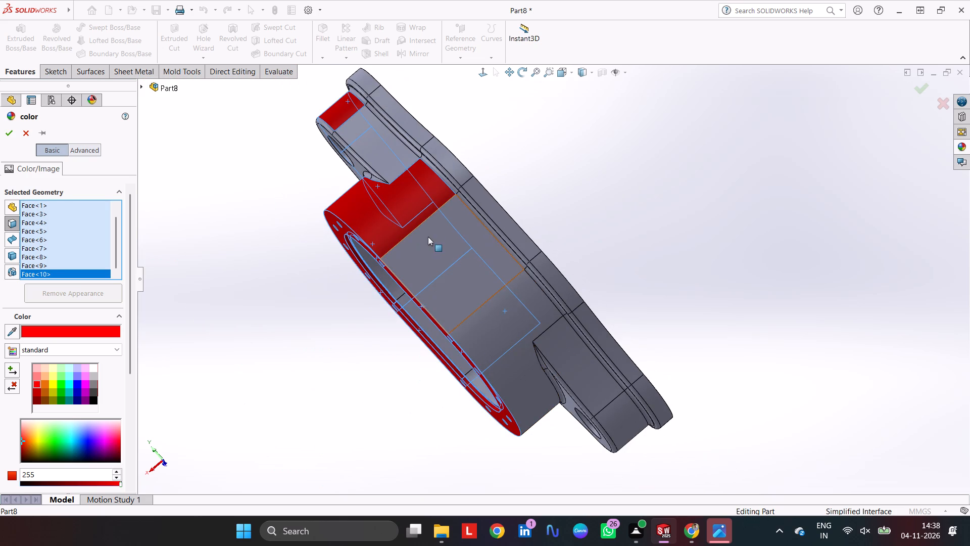
pyautogui.click(501, 333)
# Colour the −Y ear's front face, surrounding fillets, rounded end and near side face red.
pyautogui.moveTo(535, 379); pyautogui.dragTo(537, 67, button='middle')
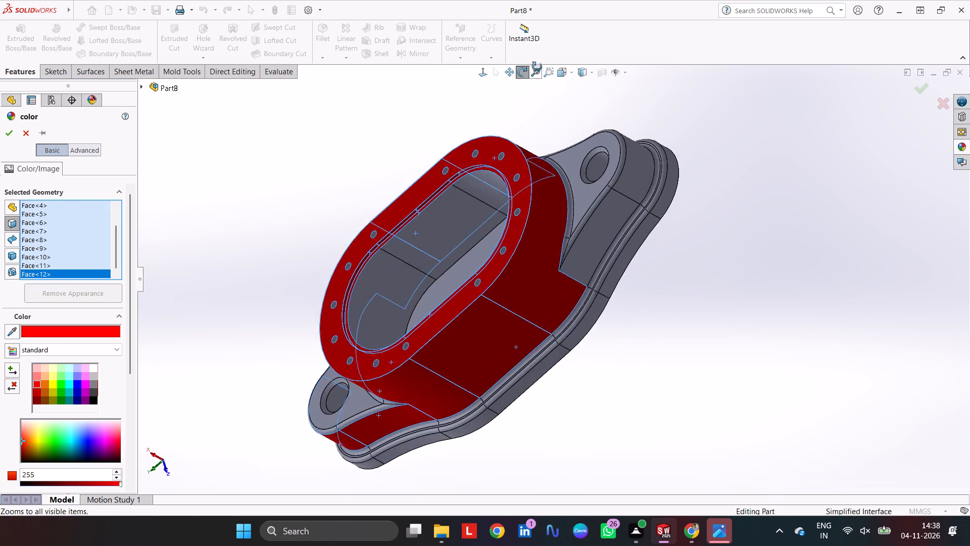
pyautogui.moveTo(537, 67); pyautogui.dragTo(624, 259, button='middle')
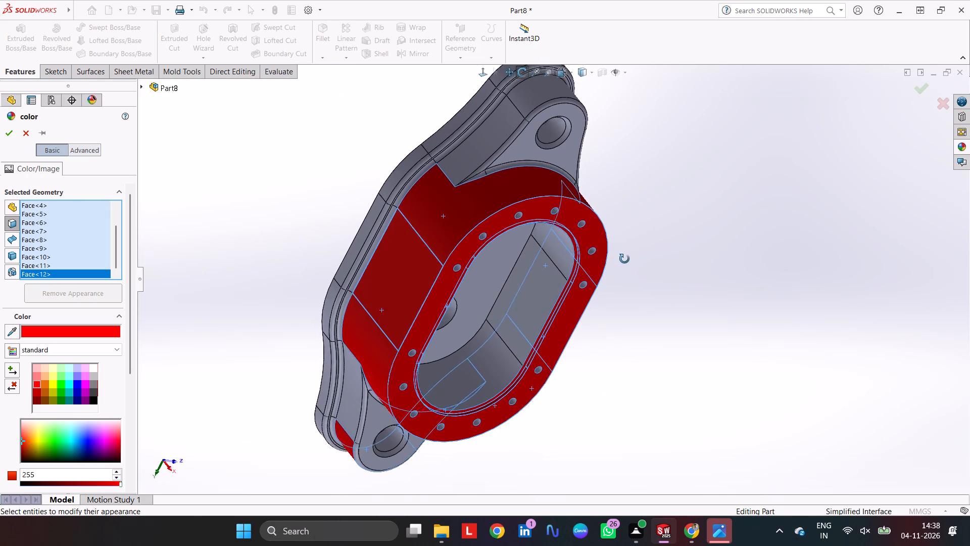
pyautogui.moveTo(624, 259); pyautogui.dragTo(618, 254, button='middle')
pyautogui.scroll(-5, 498, 146)
pyautogui.click(530, 236)
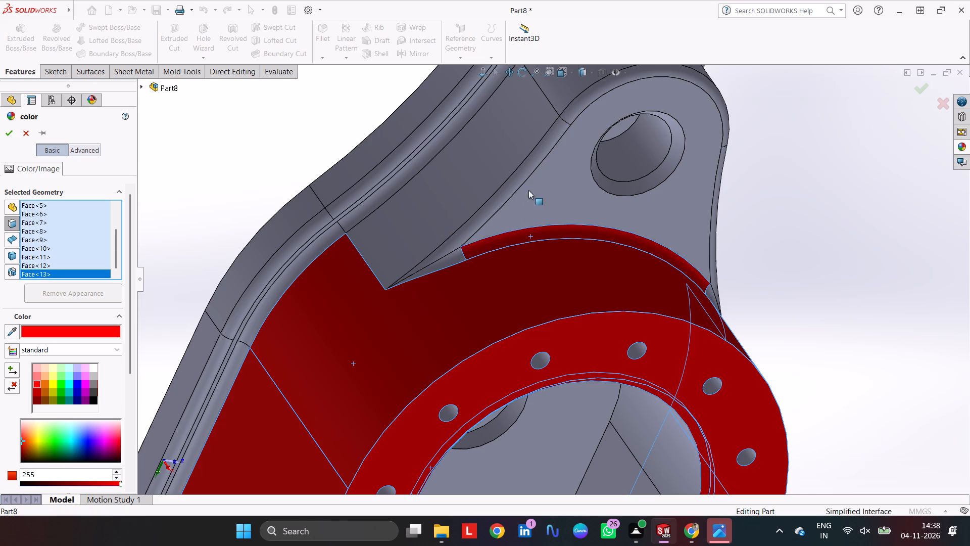
pyautogui.click(528, 190)
pyautogui.click(516, 185)
pyautogui.click(438, 261)
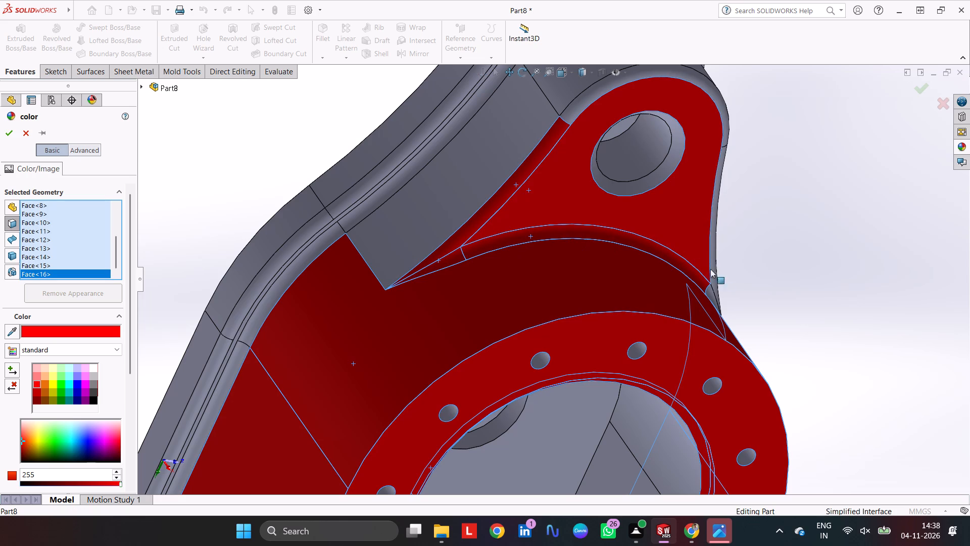
pyautogui.click(712, 296)
pyautogui.click(713, 278)
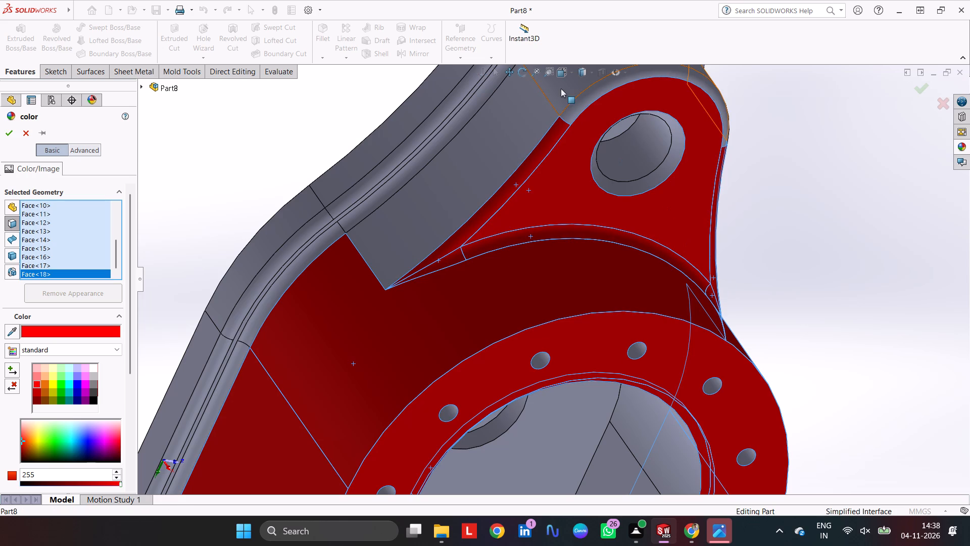
pyautogui.click(568, 108)
pyautogui.click(562, 85)
pyautogui.click(546, 116)
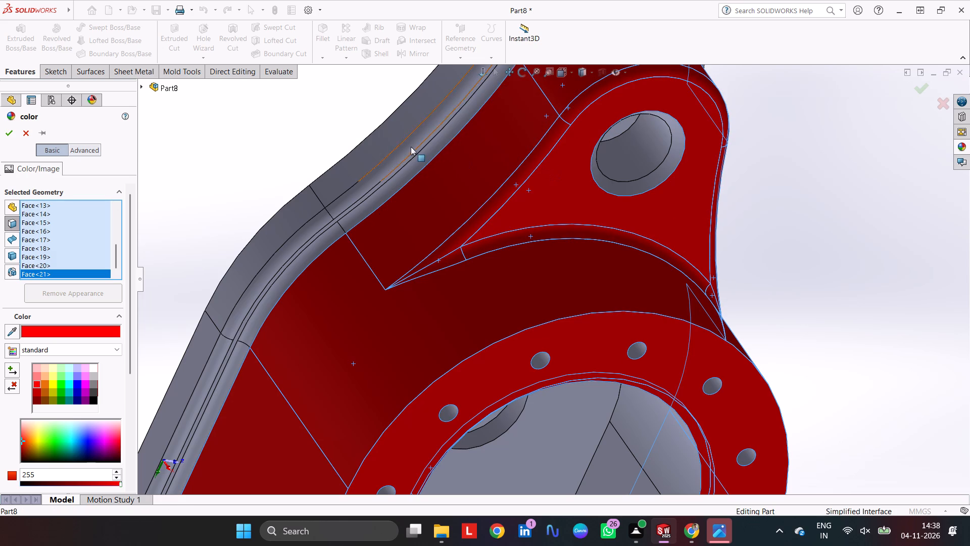
# Colour the base flange's fillet, step and outer edge faces red along the −Y ear, adjoining arc and straight side.
pyautogui.click(415, 162)
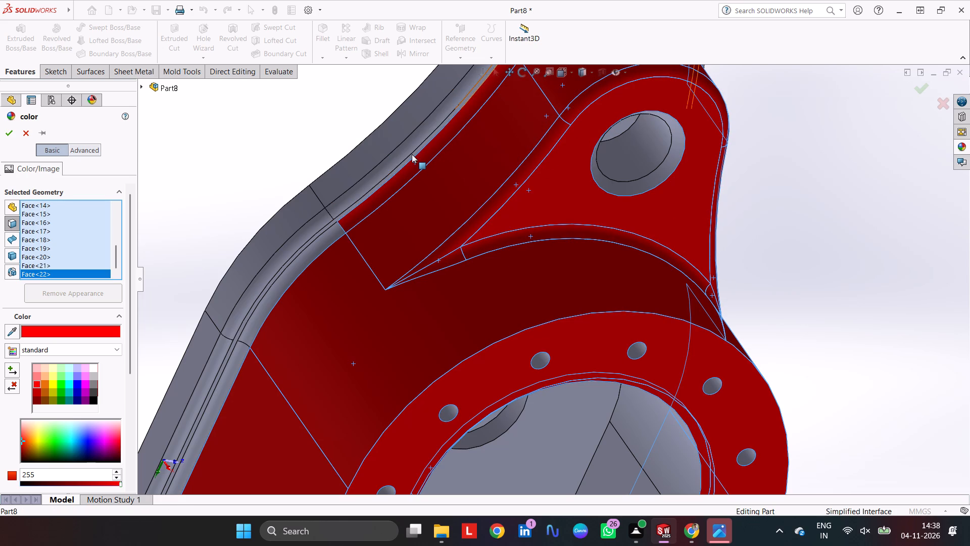
pyautogui.click(412, 154)
pyautogui.click(412, 148)
pyautogui.click(404, 136)
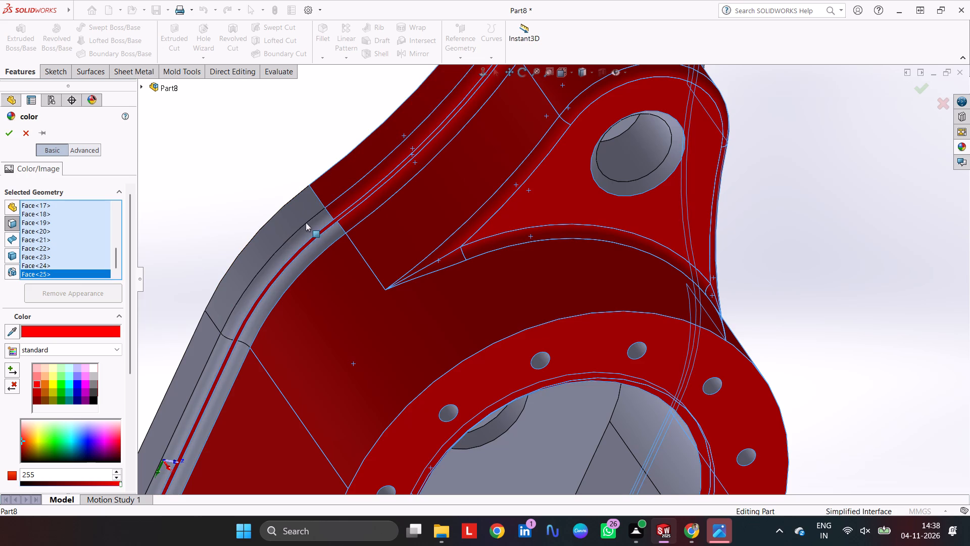
pyautogui.click(307, 230)
pyautogui.click(319, 250)
pyautogui.click(301, 214)
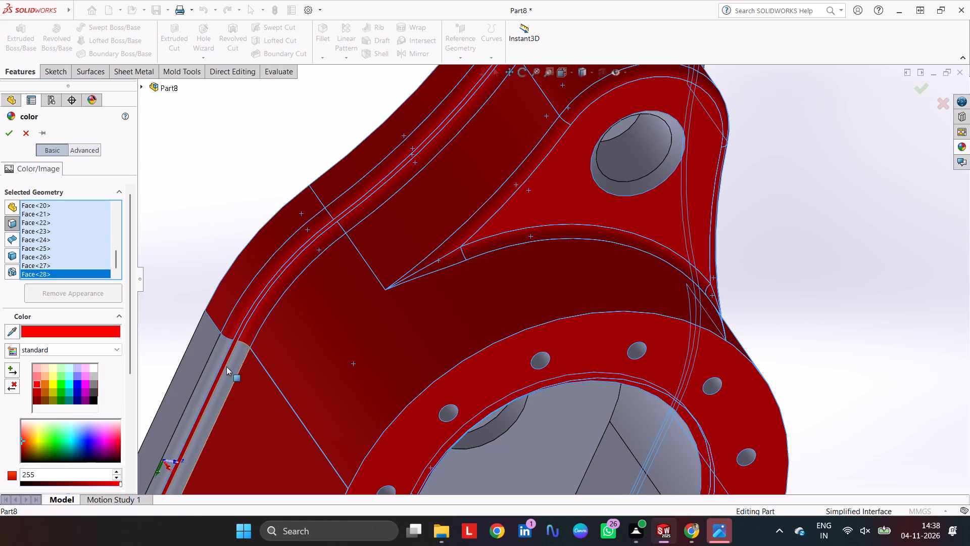
pyautogui.click(239, 356)
pyautogui.click(223, 342)
pyautogui.click(202, 340)
# Colour the −Y ear's far side face and the flange's fillet and edge faces beside it and around its rounded tip red.
pyautogui.scroll(1, 636, 213)
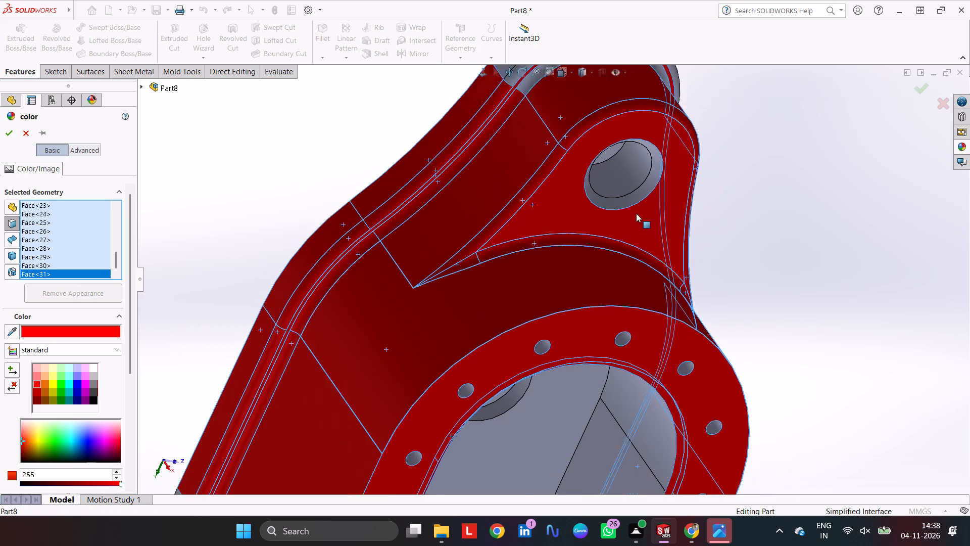
pyautogui.scroll(3, 636, 213)
pyautogui.moveTo(664, 194); pyautogui.dragTo(619, 129, button='middle')
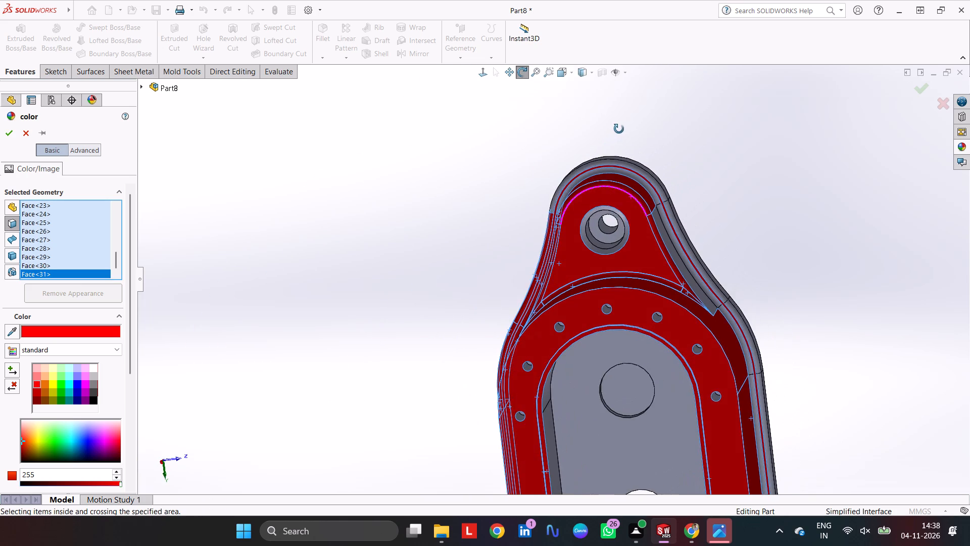
pyautogui.moveTo(619, 129); pyautogui.dragTo(588, 173, button='middle')
pyautogui.click(718, 263)
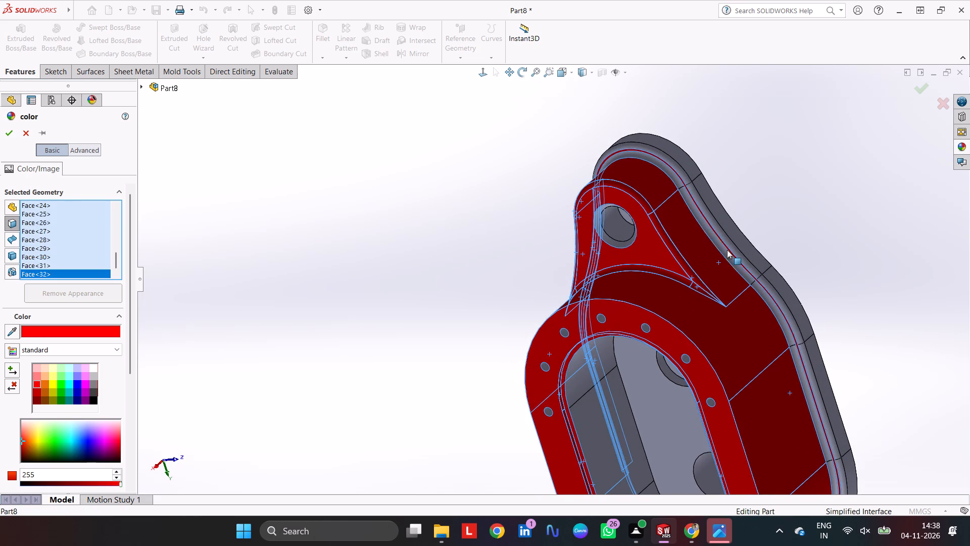
pyautogui.click(727, 251)
pyautogui.click(730, 246)
pyautogui.click(736, 237)
pyautogui.scroll(-6, 673, 177)
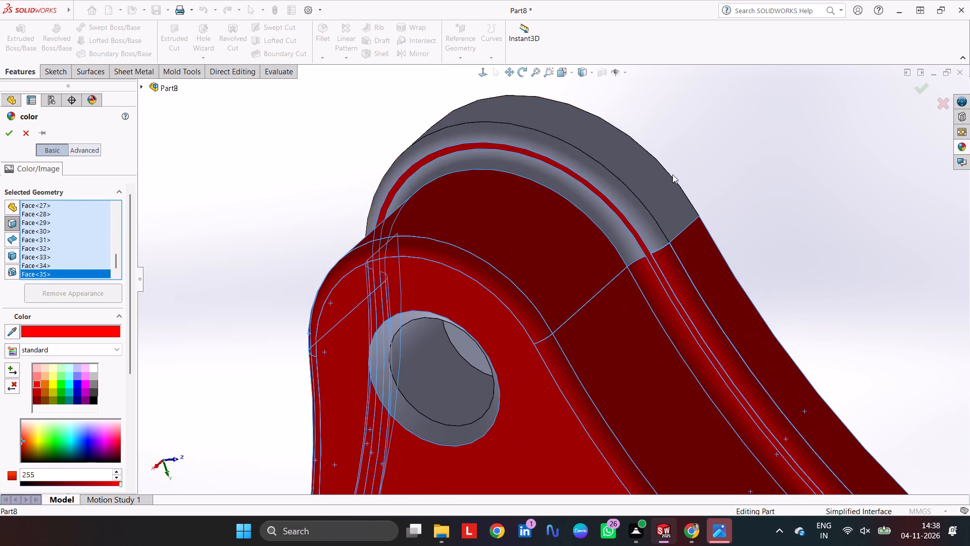
pyautogui.click(605, 225)
pyautogui.click(629, 200)
pyautogui.click(652, 183)
# Colour the flange's two fillet strips and outer edge face red on the far-side arc just past the −Y ear.
pyautogui.moveTo(617, 204); pyautogui.dragTo(622, 219, button='middle')
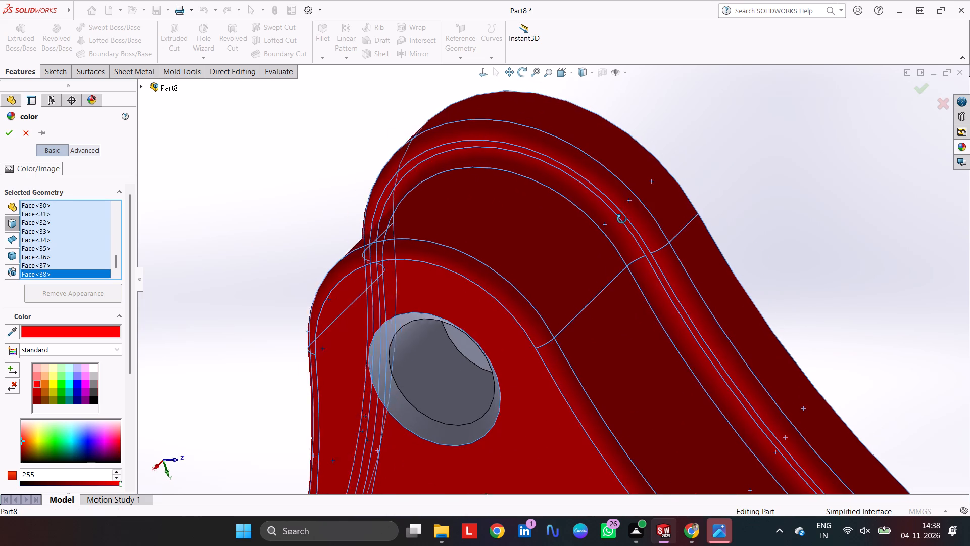
pyautogui.moveTo(622, 219); pyautogui.dragTo(671, 264, button='middle')
pyautogui.scroll(4, 641, 321)
pyautogui.moveTo(654, 401); pyautogui.dragTo(575, 277, button='middle')
pyautogui.scroll(-5, 637, 427)
pyautogui.click(637, 407)
pyautogui.click(662, 394)
pyautogui.click(683, 385)
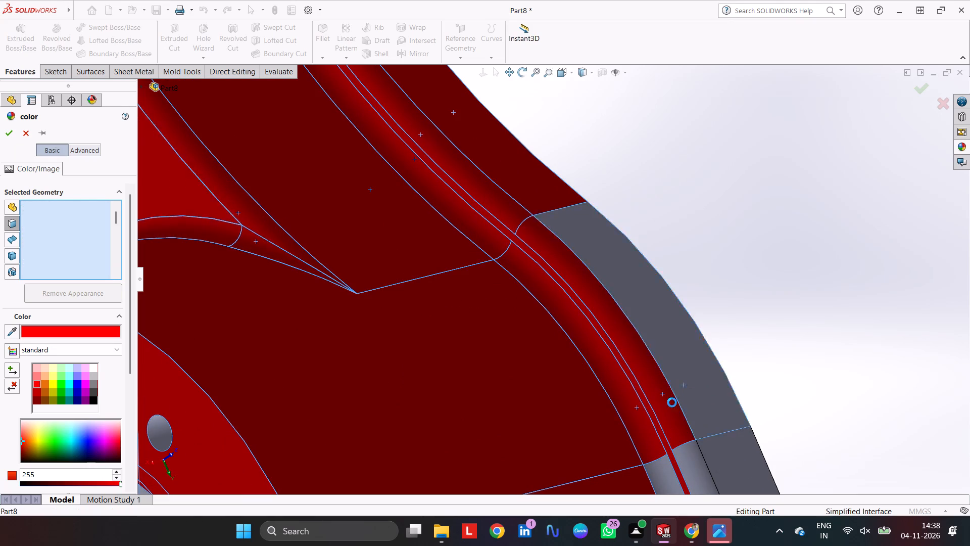
# Colour the flange's fillet strips and outer edge faces red on the far straight side and the arc leading to the +Y ear.
pyautogui.scroll(6, 666, 429)
pyautogui.scroll(3, 628, 461)
pyautogui.scroll(-5, 620, 413)
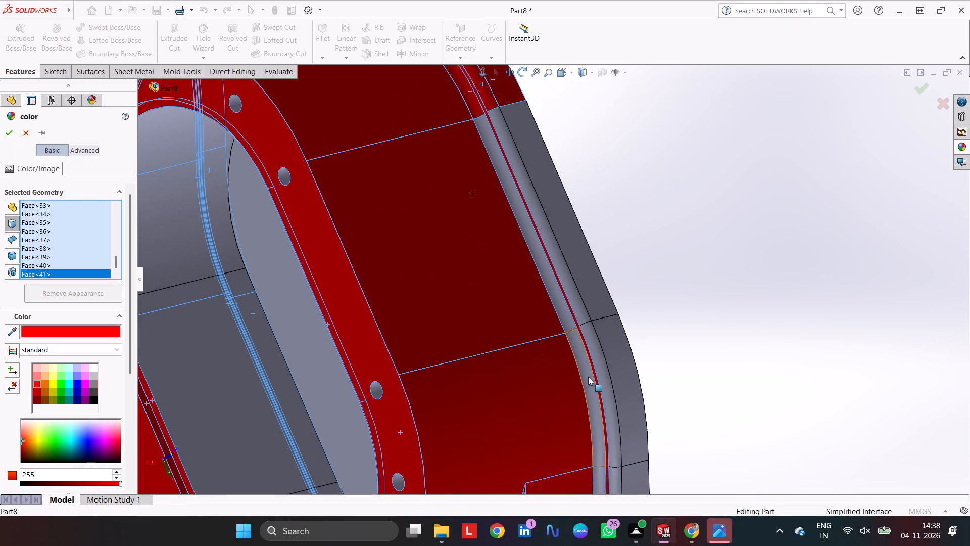
pyautogui.click(588, 377)
pyautogui.click(602, 371)
pyautogui.click(622, 362)
pyautogui.click(603, 299)
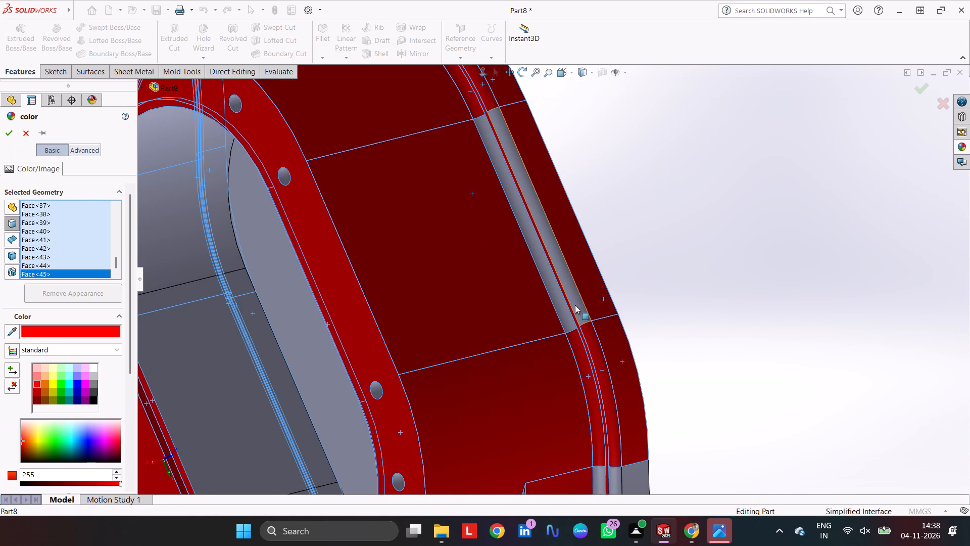
pyautogui.click(577, 302)
pyautogui.click(565, 307)
# Colour the flange's fillet strips and outer edge faces red beside the +Y ear and around its rounded tip.
pyautogui.scroll(6, 556, 376)
pyautogui.scroll(-7, 558, 395)
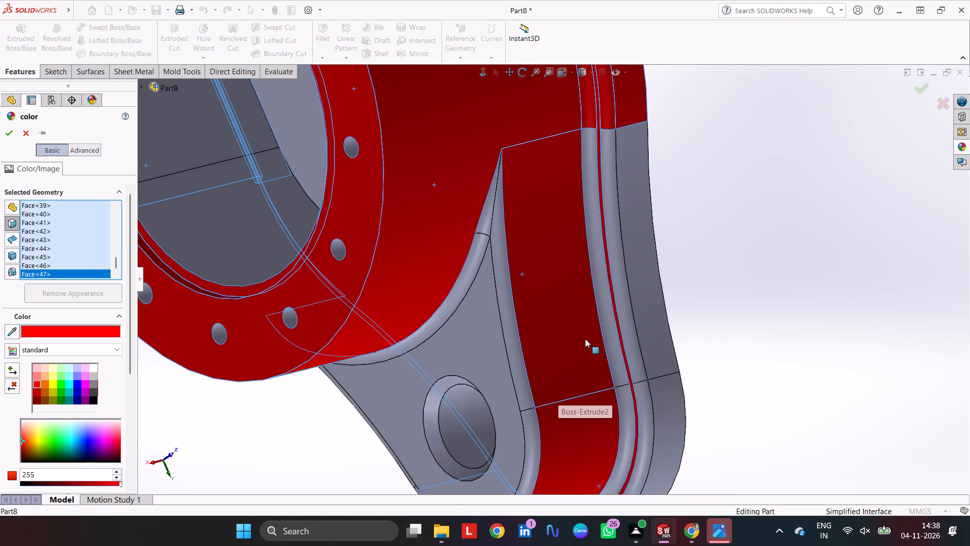
pyautogui.click(609, 332)
pyautogui.click(633, 334)
pyautogui.click(650, 329)
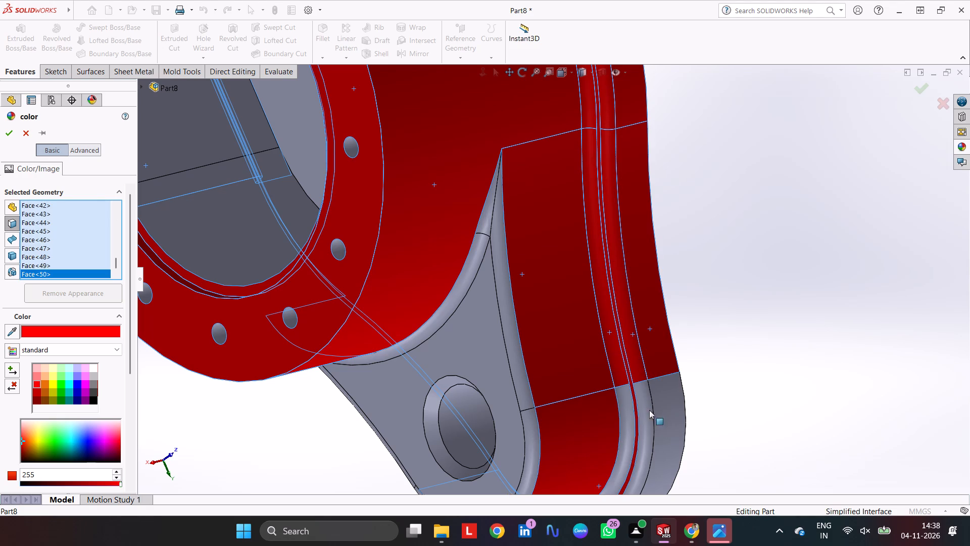
pyautogui.click(676, 401)
pyautogui.click(648, 403)
pyautogui.click(627, 404)
# Colour the +Y ear's front face, its side and tip fillets, and the fillet joining it to the boss red.
pyautogui.scroll(5, 617, 437)
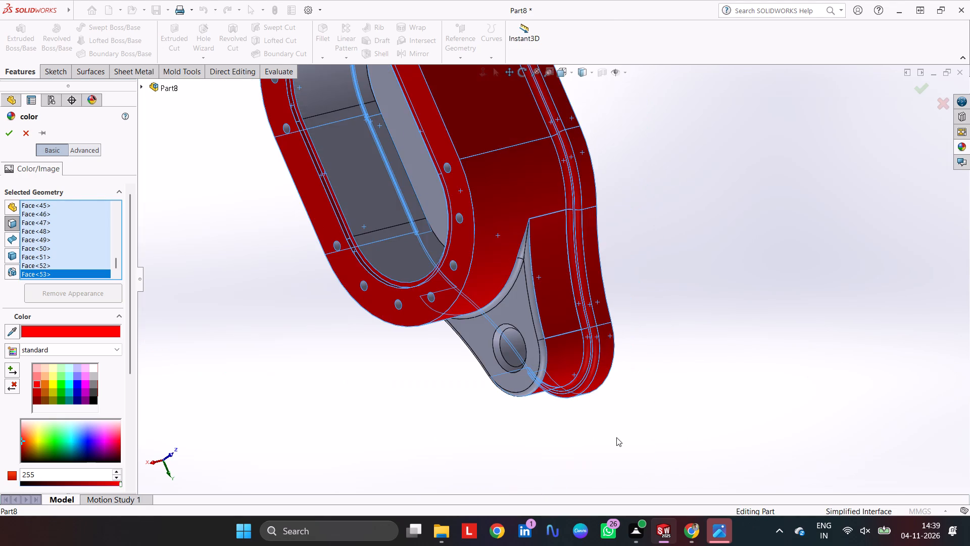
pyautogui.scroll(-4, 553, 354)
pyautogui.click(531, 251)
pyautogui.click(517, 259)
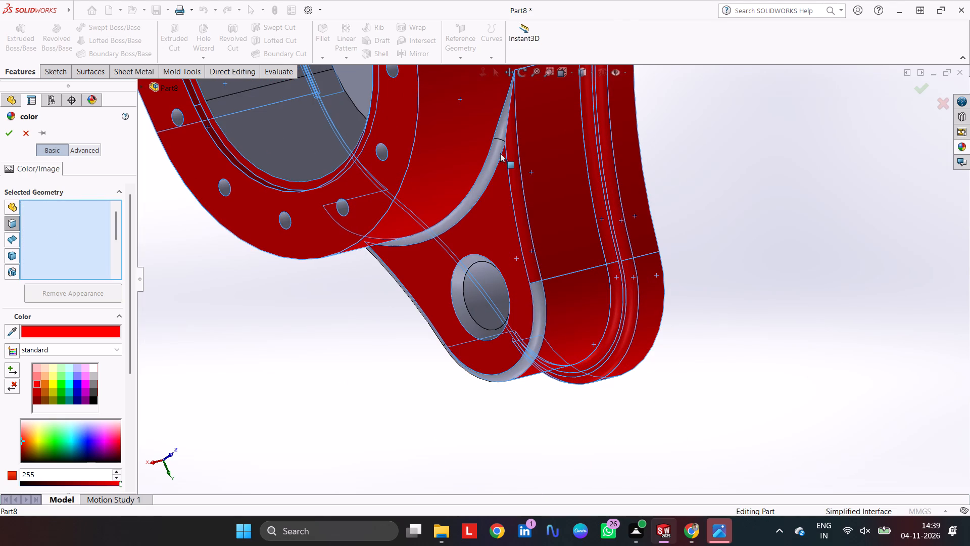
pyautogui.click(502, 127)
pyautogui.click(498, 155)
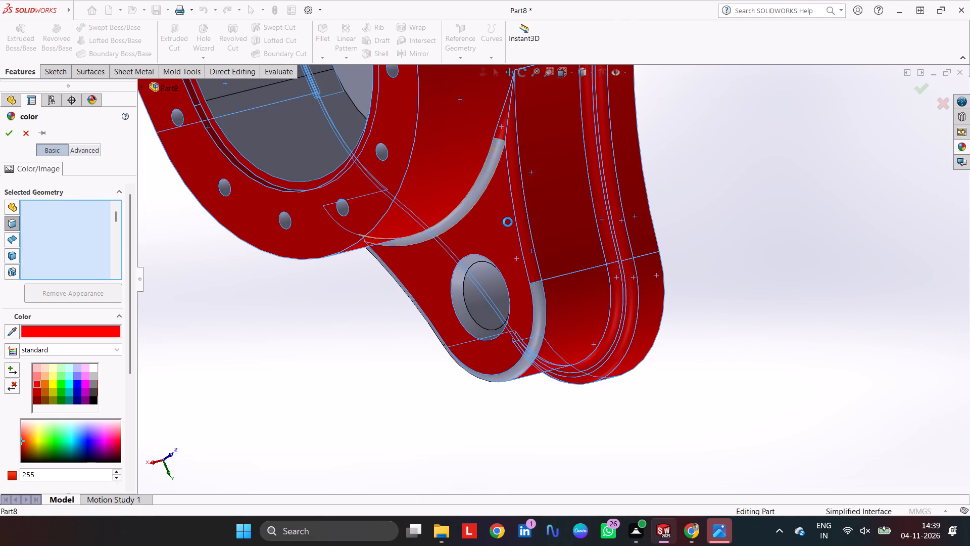
pyautogui.click(536, 304)
# Colour the flange's outer edge face and two fillet strips red on the −Z side arc leading to the +Y ear.
pyautogui.moveTo(593, 374); pyautogui.dragTo(684, 216, button='middle')
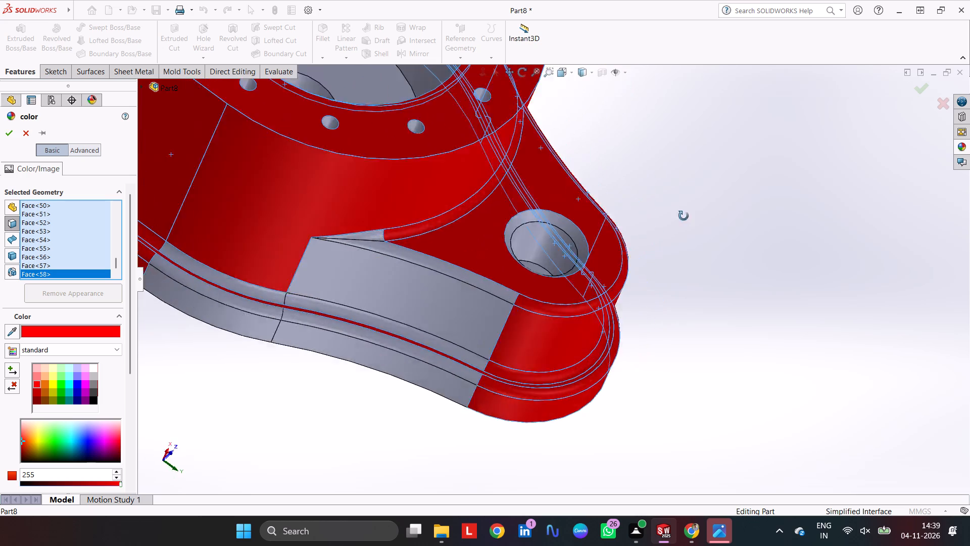
pyautogui.moveTo(684, 216); pyautogui.dragTo(709, 233, button='middle')
pyautogui.click(302, 347)
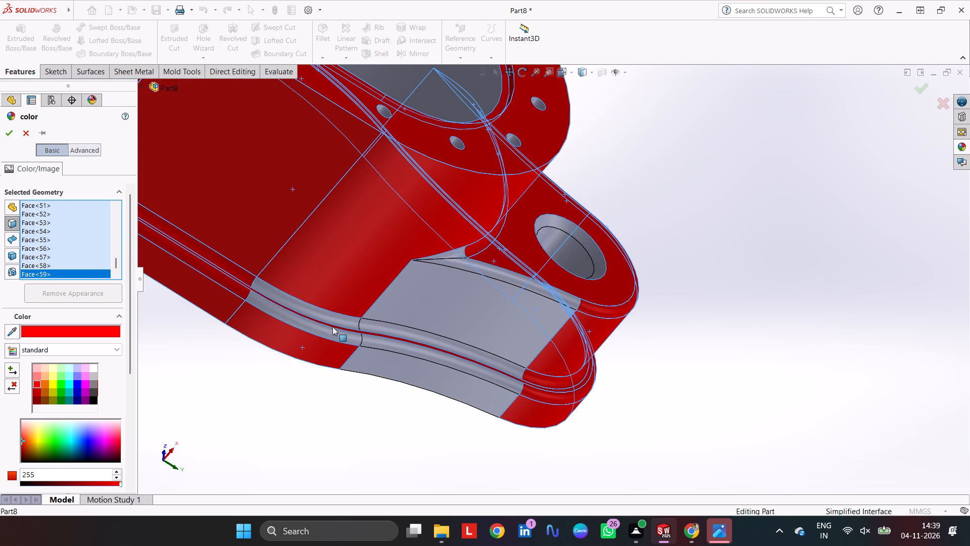
pyautogui.click(332, 331)
pyautogui.click(341, 315)
# Colour the +Y ear's −Z side face and fillets, plus the adjoining flange fillet strips and outer edge face, red.
pyautogui.click(405, 330)
pyautogui.click(428, 300)
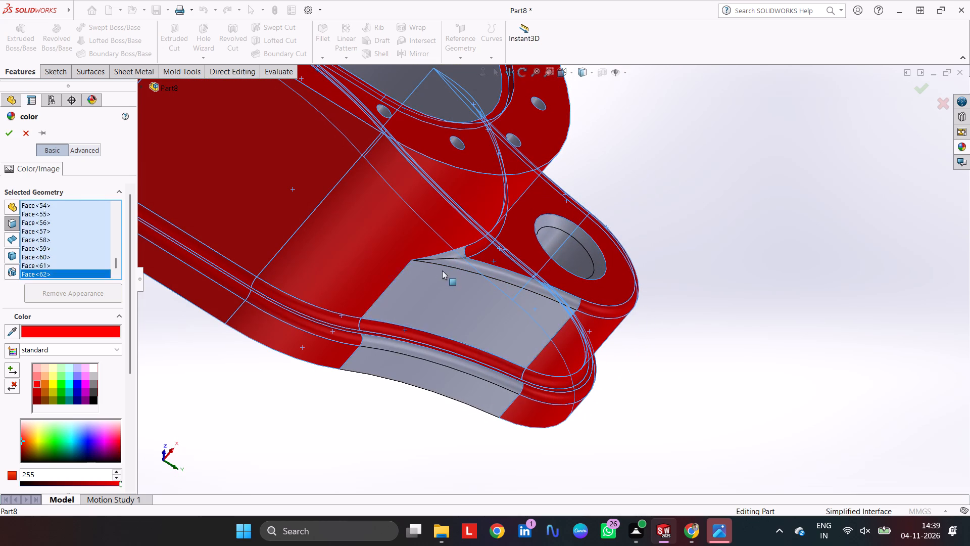
pyautogui.click(453, 263)
pyautogui.click(452, 258)
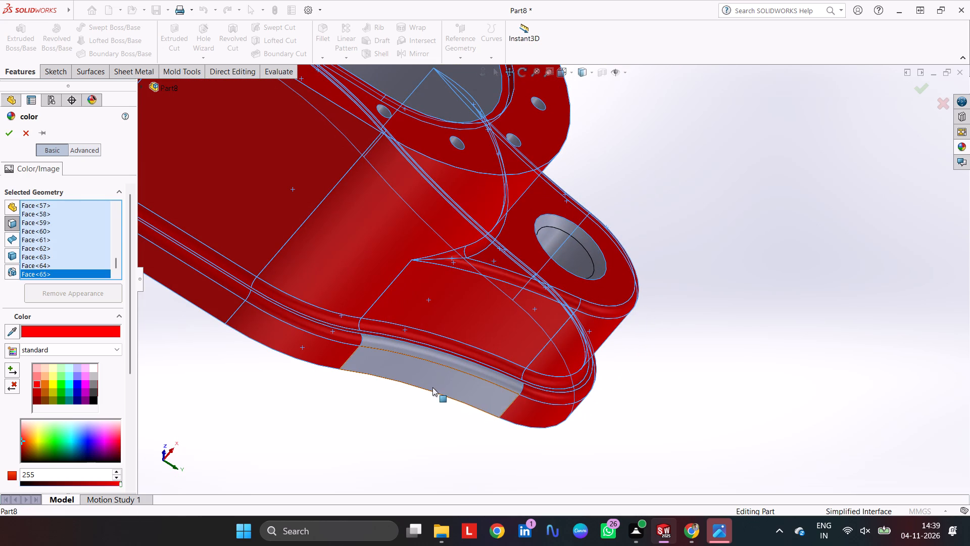
pyautogui.click(432, 387)
pyautogui.click(428, 355)
# Colour the flange's flat back face red and apply the colour to all selected faces.
pyautogui.scroll(3, 449, 361)
pyautogui.moveTo(459, 286); pyautogui.dragTo(459, 316, button='middle')
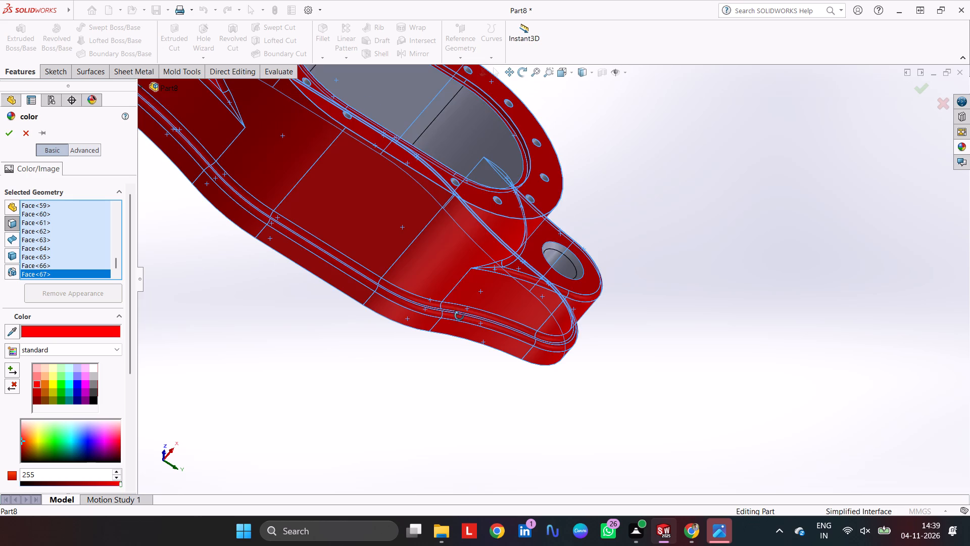
pyautogui.moveTo(459, 316); pyautogui.dragTo(483, 48, button='middle')
pyautogui.click(449, 328)
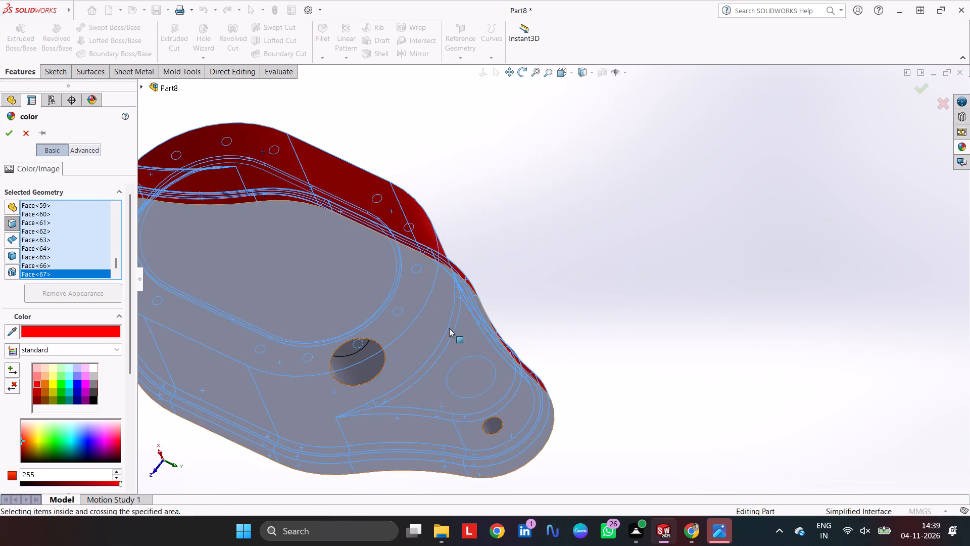
pyautogui.scroll(3, 440, 362)
pyautogui.moveTo(508, 276); pyautogui.dragTo(487, 351, button='middle')
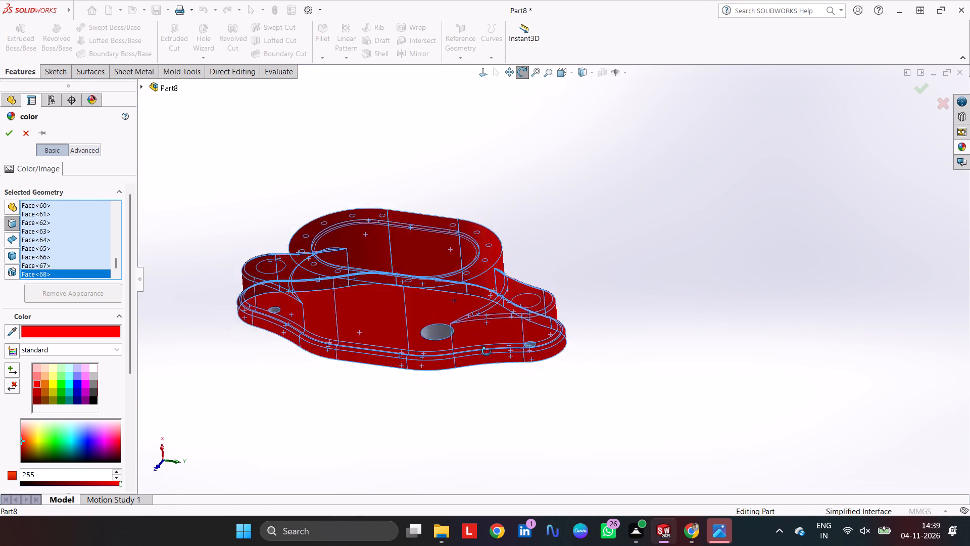
pyautogui.moveTo(487, 351); pyautogui.dragTo(358, 545, button='middle')
pyautogui.press('Return')
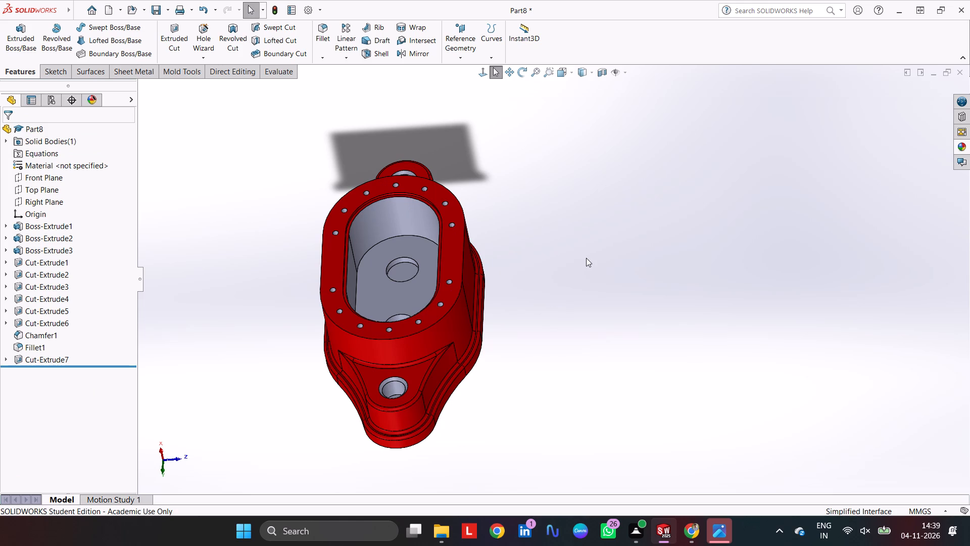
# Start a sketch on the flat −Z side face of the large slot-shaped boss.
pyautogui.hotkey('ctrl', '7')
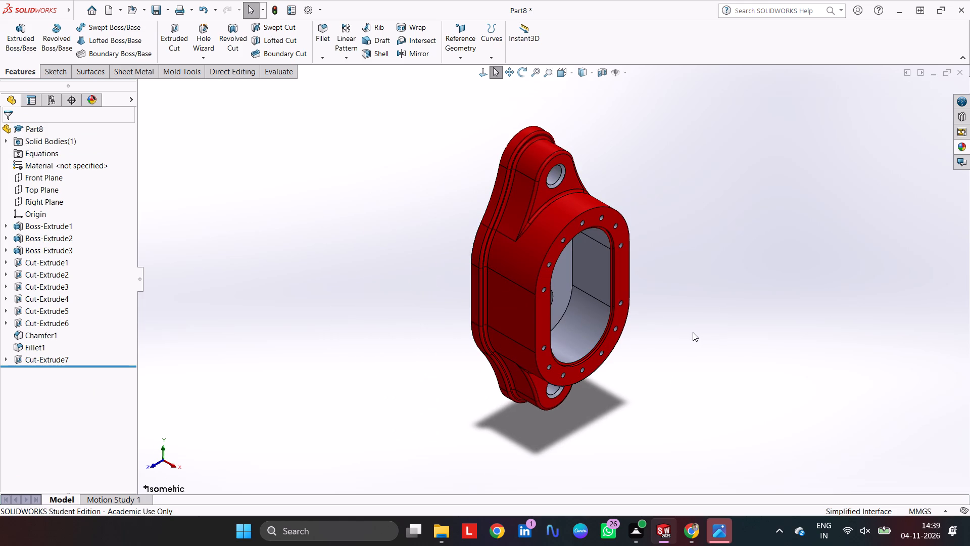
pyautogui.click(703, 322)
pyautogui.moveTo(698, 359); pyautogui.dragTo(606, 358, button='middle')
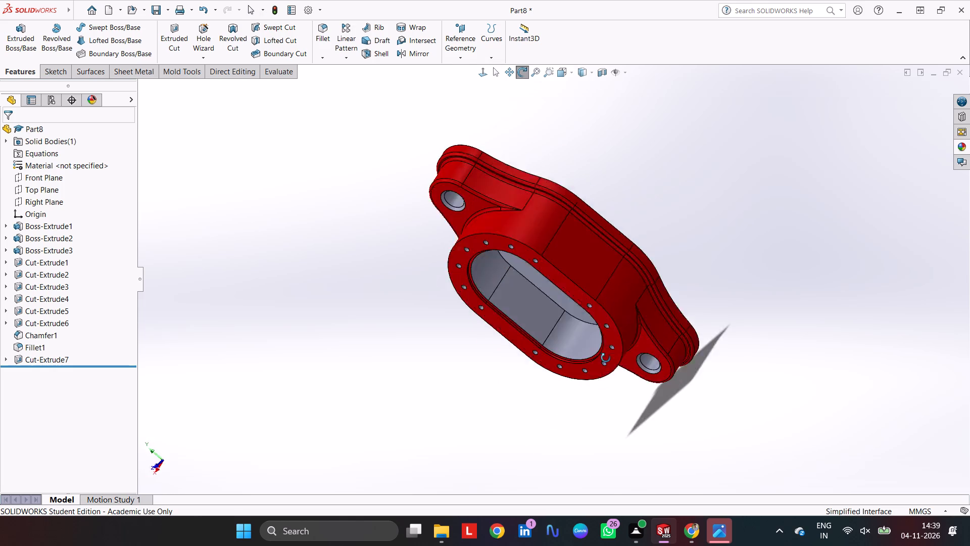
pyautogui.moveTo(606, 358); pyautogui.dragTo(588, 304, button='middle')
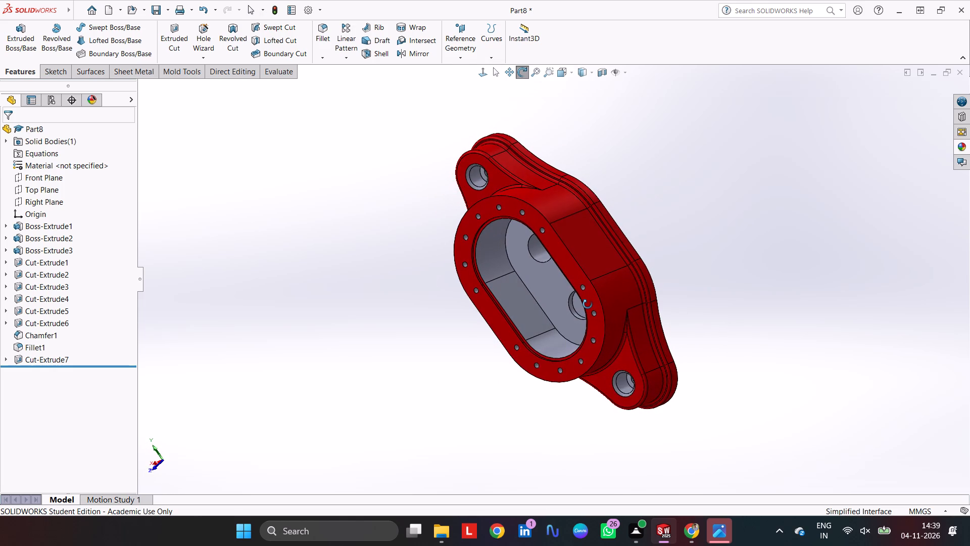
pyautogui.moveTo(588, 304); pyautogui.dragTo(574, 329, button='middle')
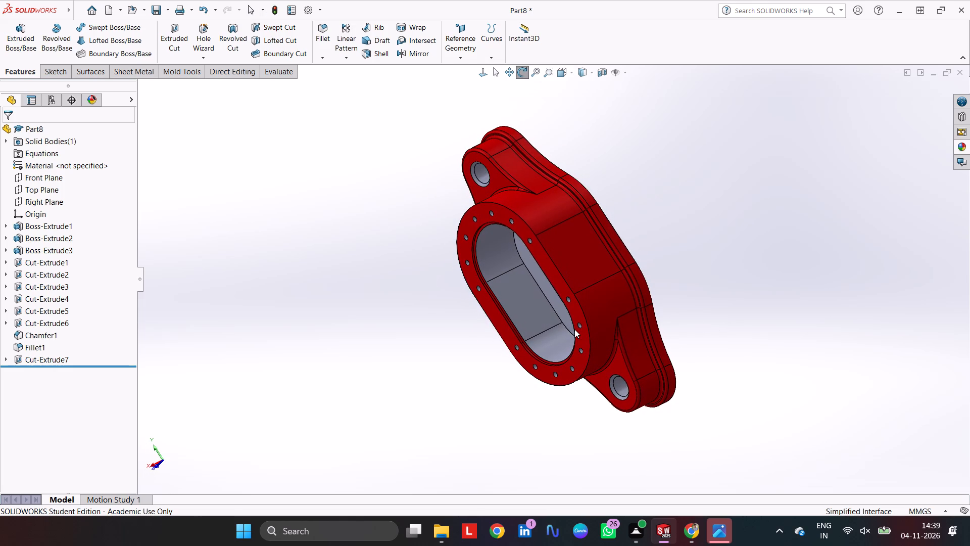
pyautogui.click(573, 252)
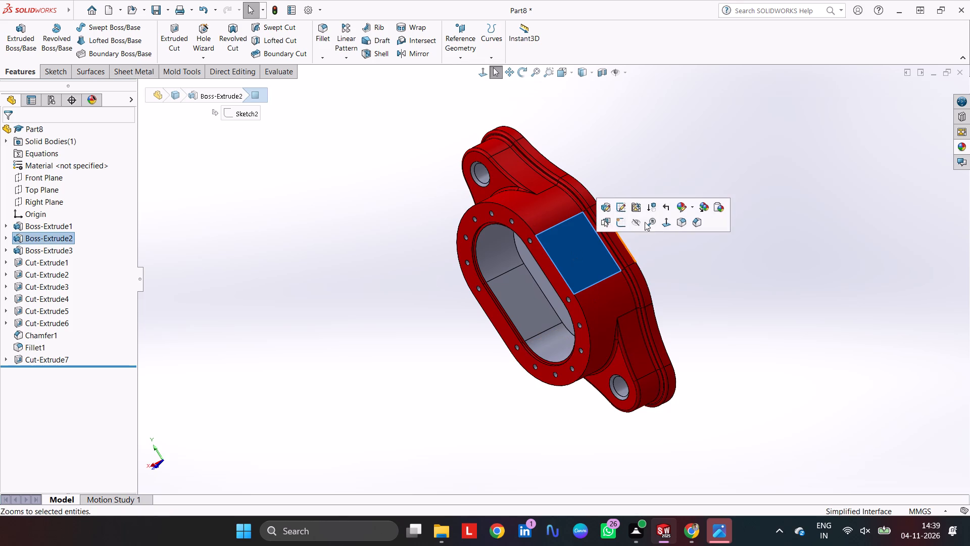
pyautogui.click(617, 220)
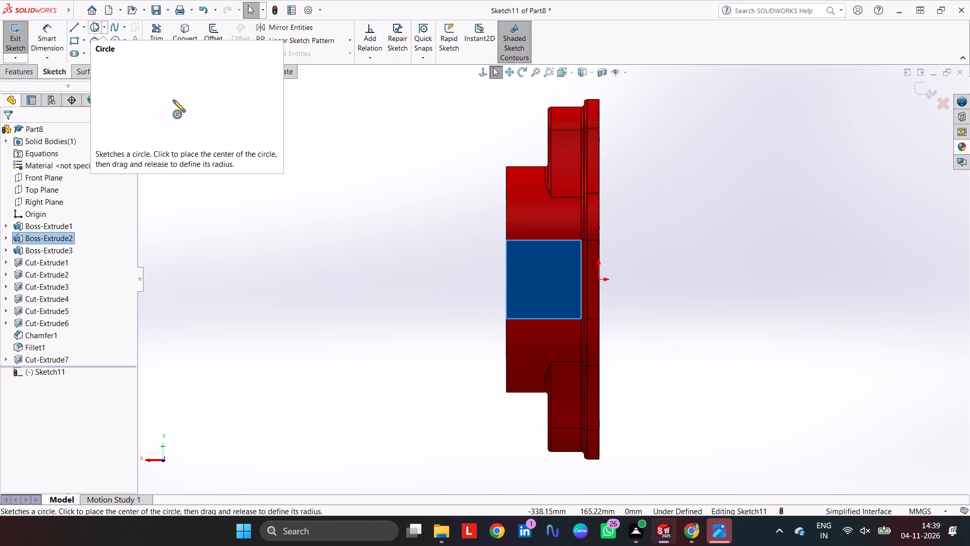
# Add an infinite-length horizontal construction line through the origin.
pyautogui.click(96, 30)
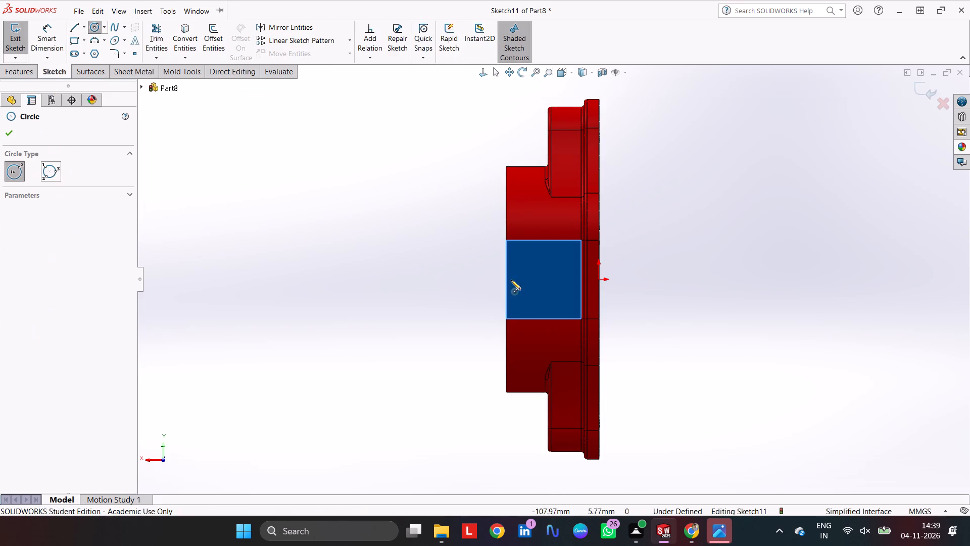
pyautogui.scroll(-4, 524, 289)
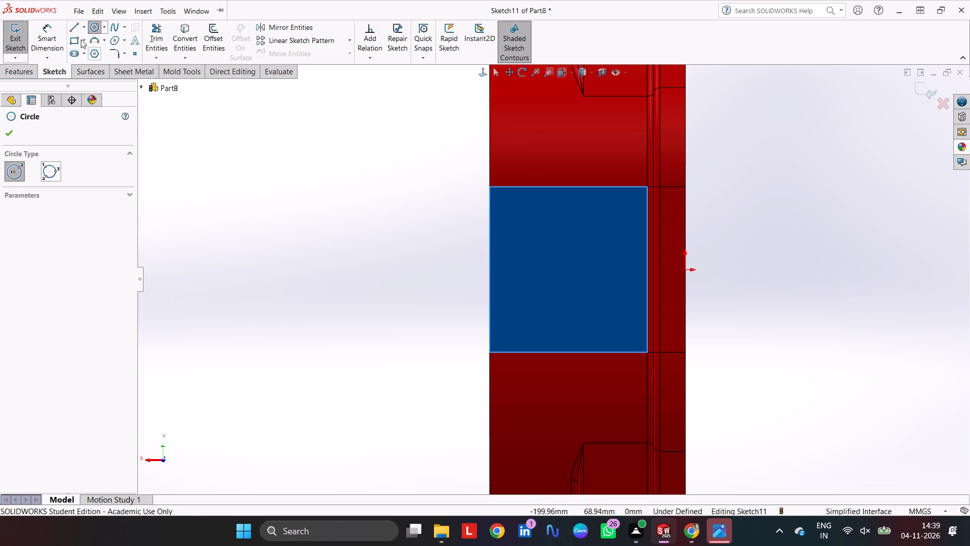
pyautogui.click(68, 25)
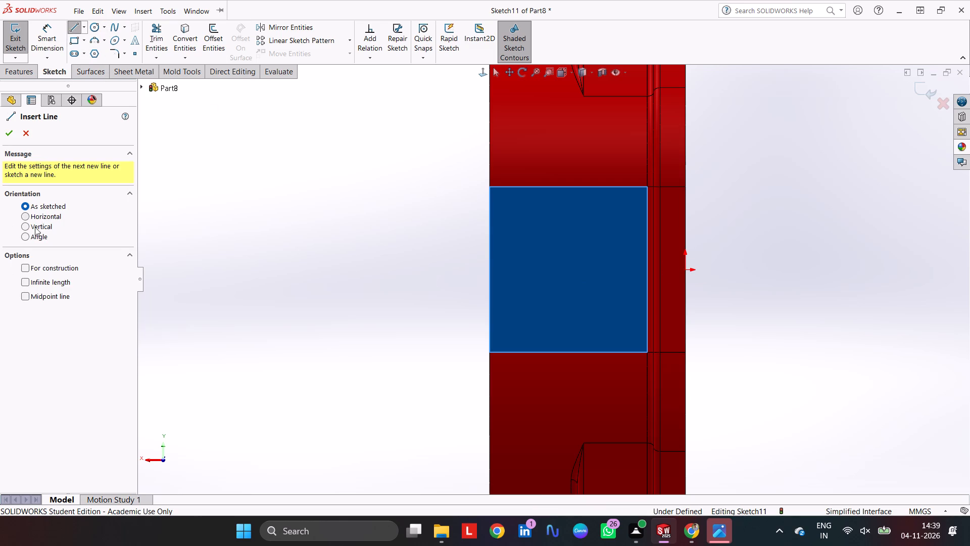
pyautogui.click(34, 231)
pyautogui.click(52, 286)
pyautogui.click(59, 272)
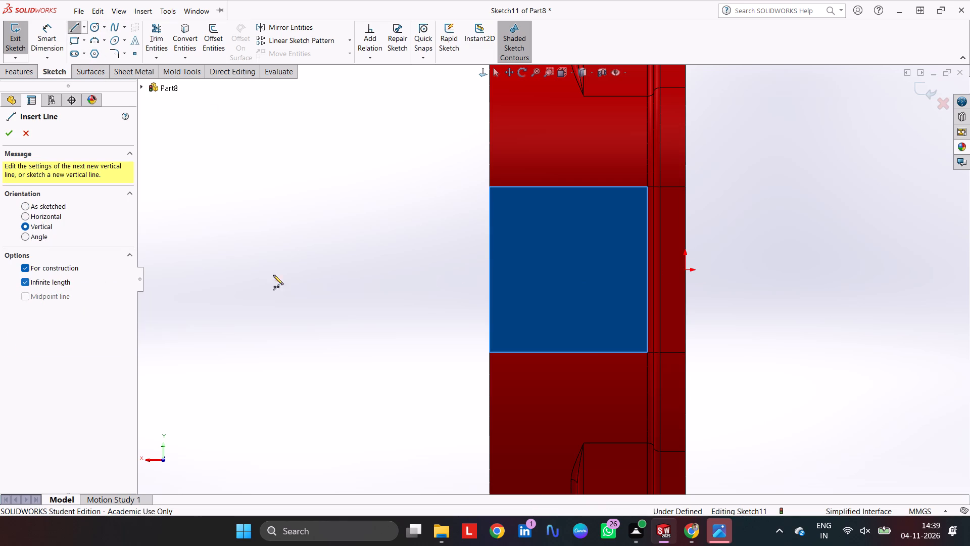
pyautogui.click(48, 218)
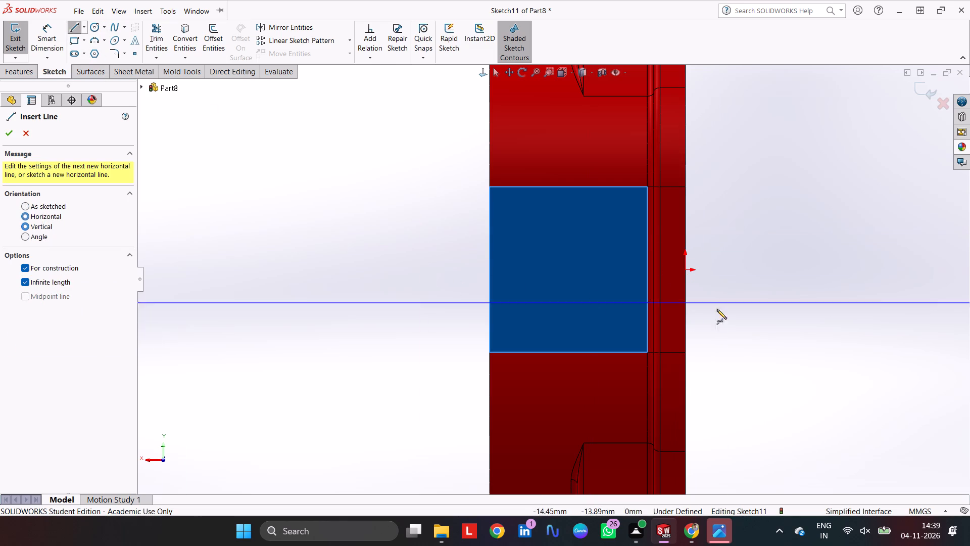
pyautogui.click(687, 271)
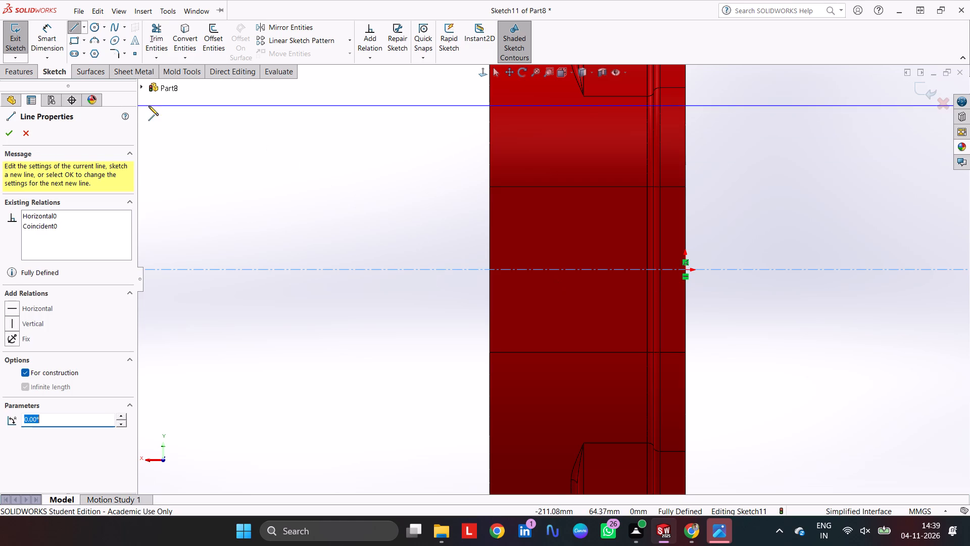
# Sketch a circle centred on the construction line within the boss's side face and dimension its diameter to 16 mm.
pyautogui.click(95, 26)
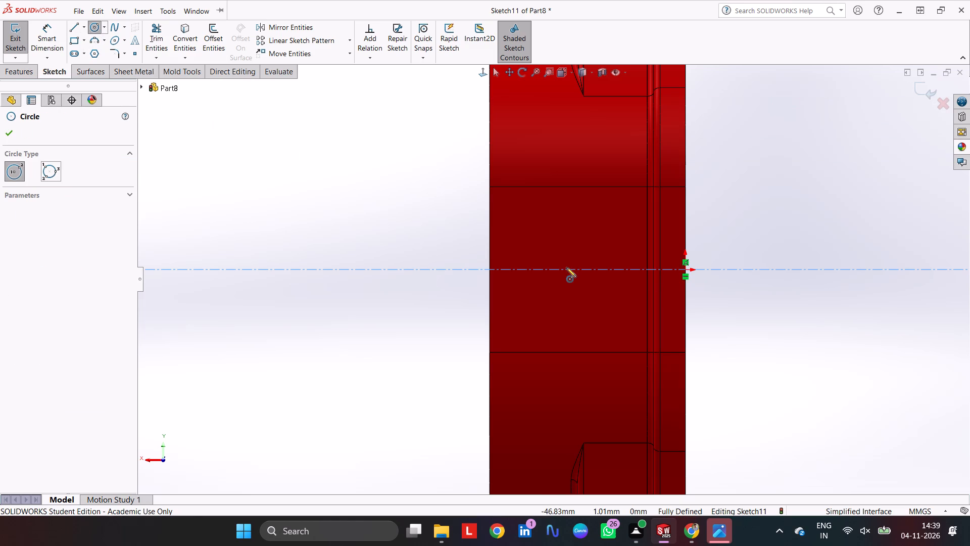
pyautogui.click(567, 268)
pyautogui.click(566, 283)
pyautogui.click(66, 25)
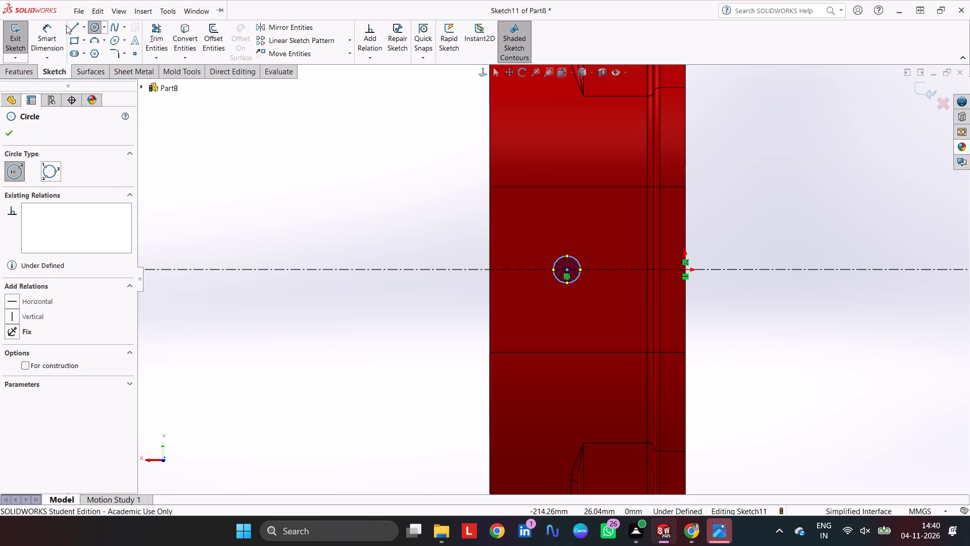
pyautogui.click(55, 29)
pyautogui.click(575, 256)
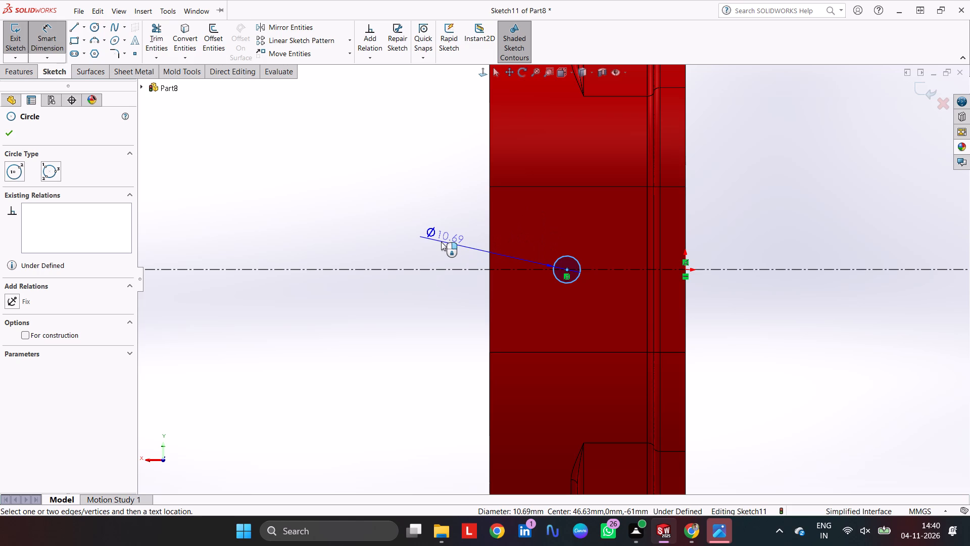
pyautogui.click(441, 242)
pyautogui.write('16')
pyautogui.press('Return')
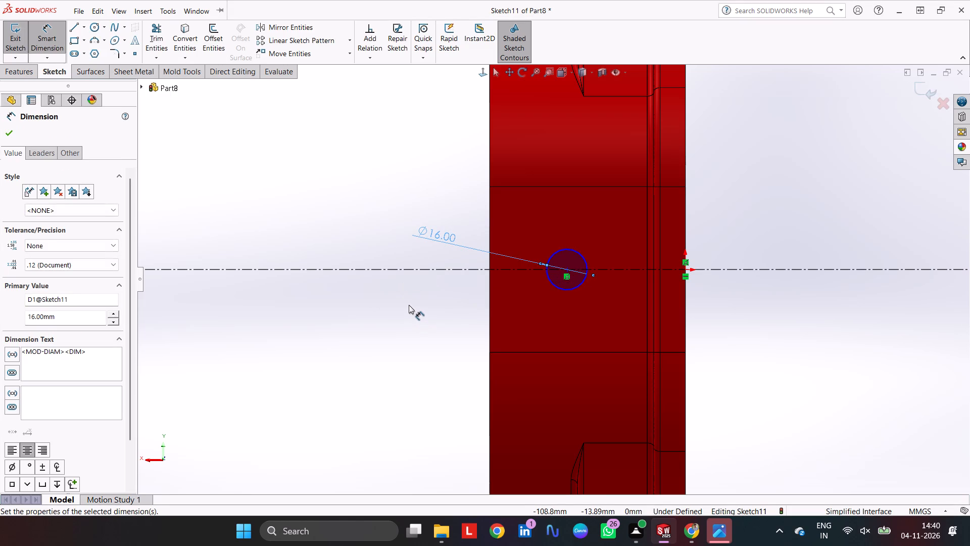
# Dimension the circle's centre 34.5 mm from the side face's edge at the boss's open rim.
pyautogui.click(564, 270)
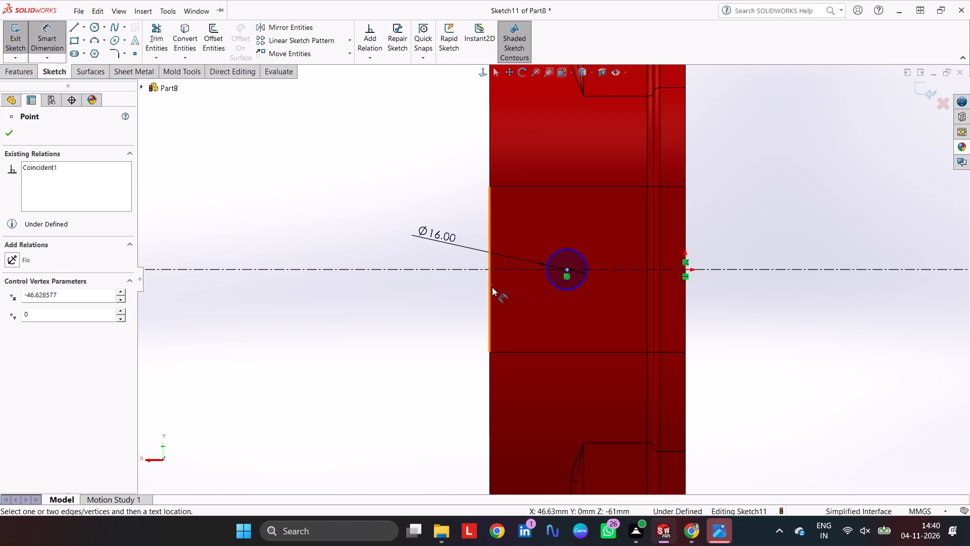
pyautogui.click(486, 295)
pyautogui.click(491, 302)
pyautogui.click(518, 329)
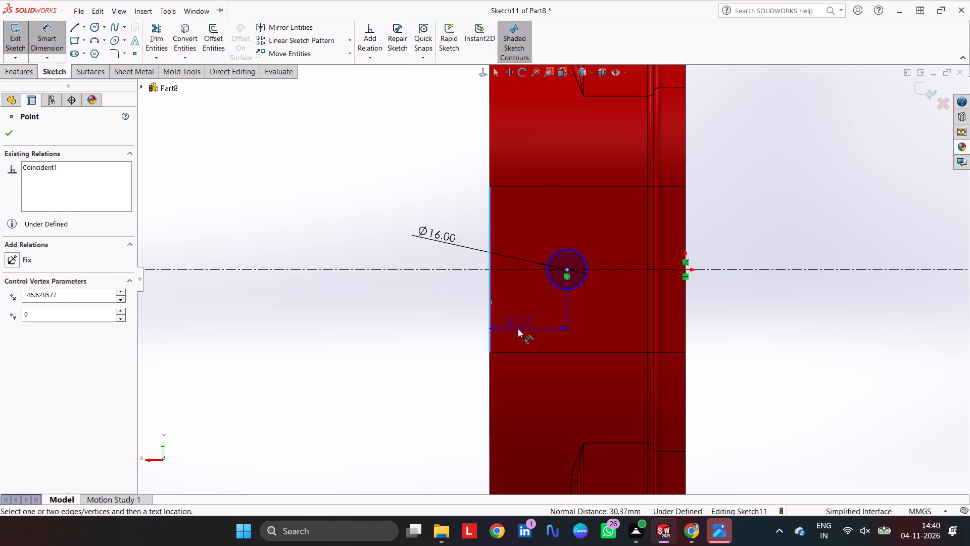
pyautogui.write('340')
pyautogui.press('BackSpace')
pyautogui.write('.5')
pyautogui.press('Return')
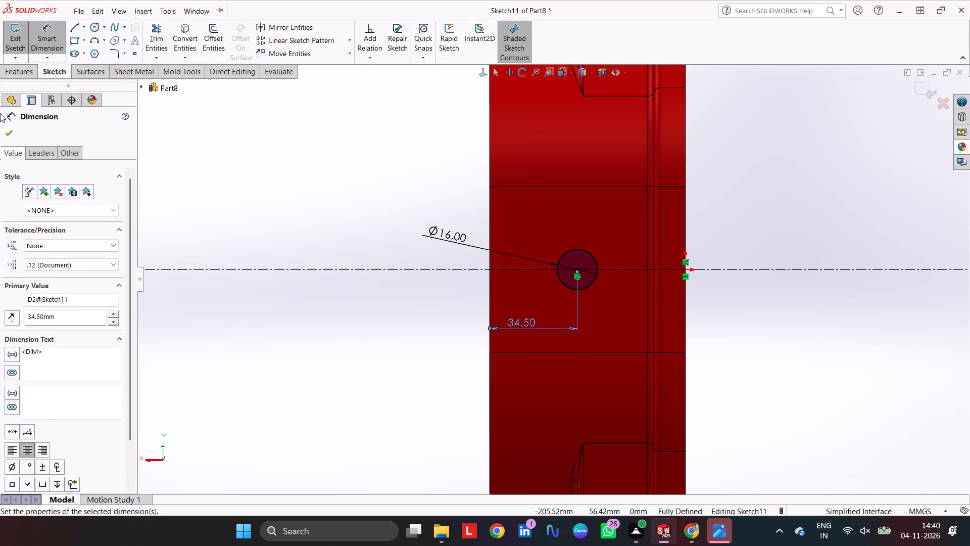
pyautogui.click(8, 134)
# Extrude the 16 mm circle outward from the boss's side face to a blind depth of 6.25 mm with the result merged.
pyautogui.click(18, 78)
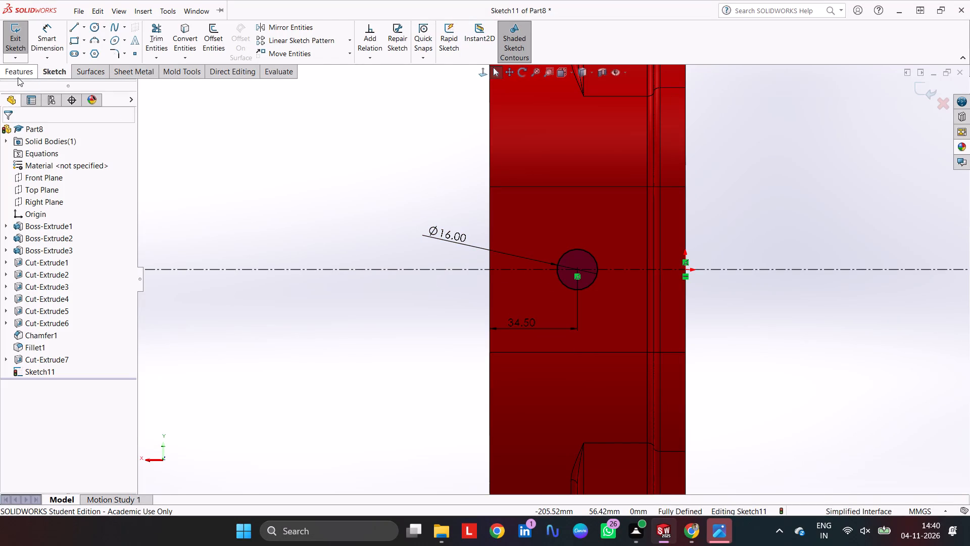
pyautogui.click(14, 40)
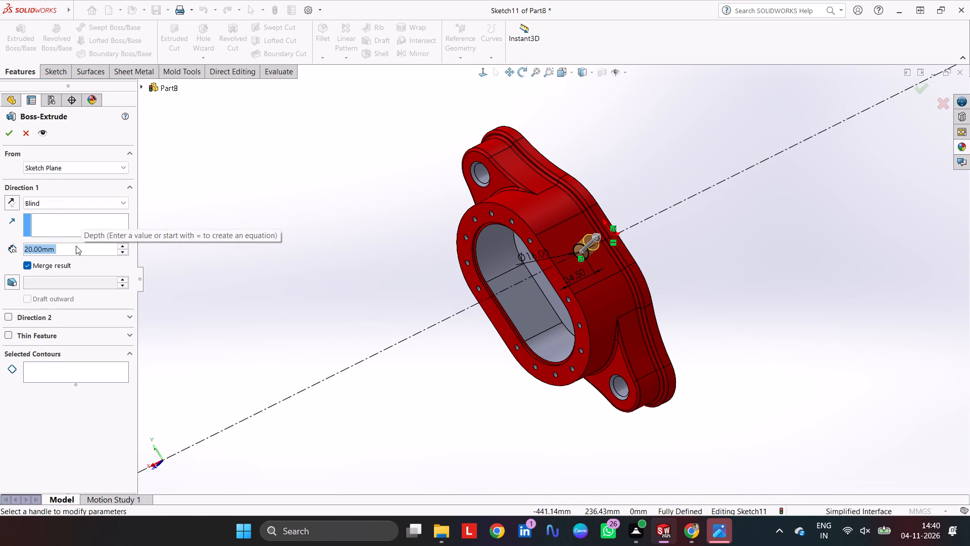
pyautogui.write('6.25')
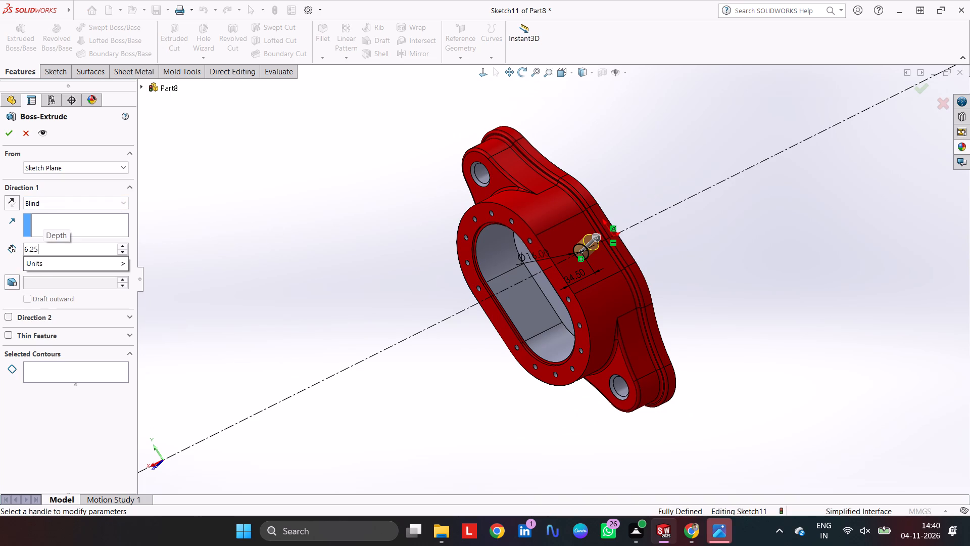
pyautogui.press('Return')
pyautogui.press('Return')
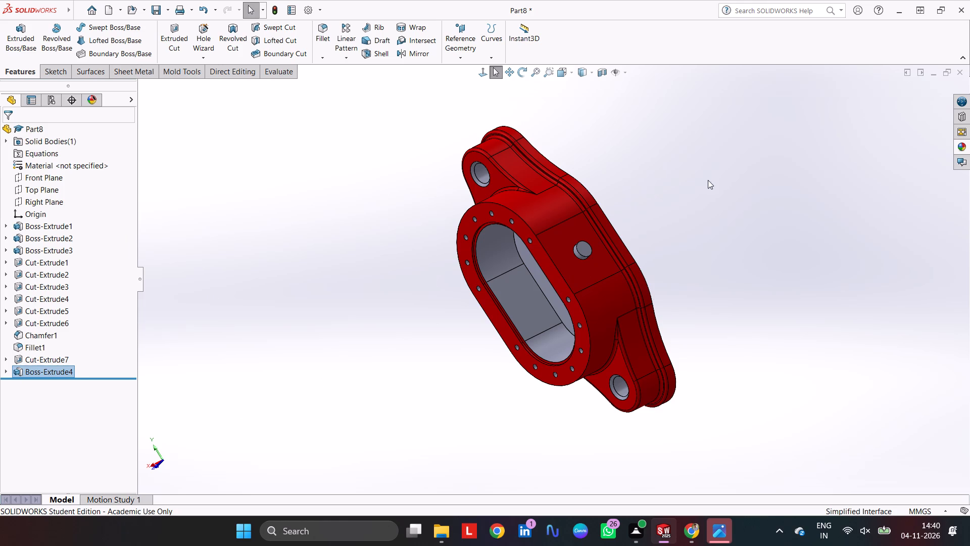
# Start a sketch on the opposite flat side face of the slotted boss and add an infinite-length horizontal construction line through the origin.
pyautogui.click(708, 180)
pyautogui.scroll(-1, 669, 226)
pyautogui.moveTo(658, 246); pyautogui.dragTo(766, 150, button='middle')
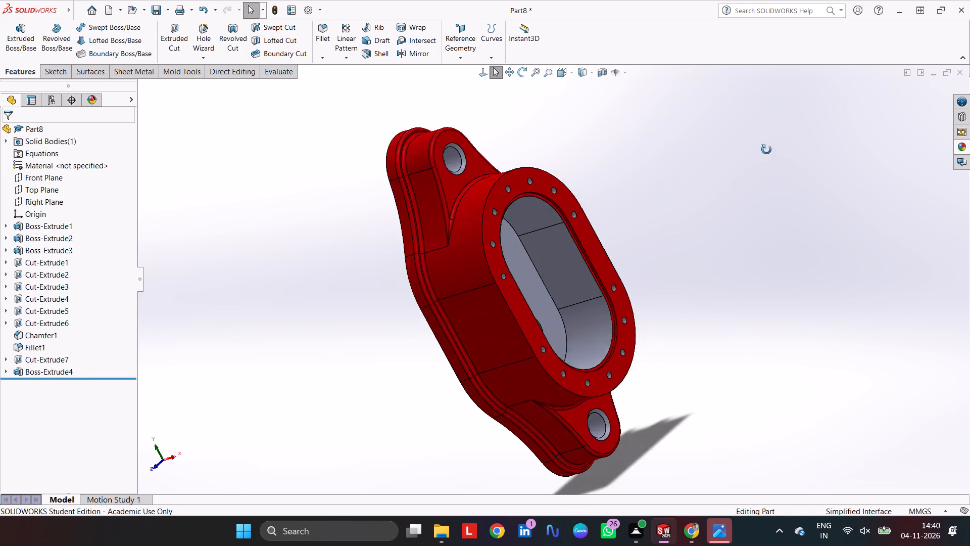
pyautogui.moveTo(766, 150); pyautogui.dragTo(778, 140, button='middle')
pyautogui.click(514, 313)
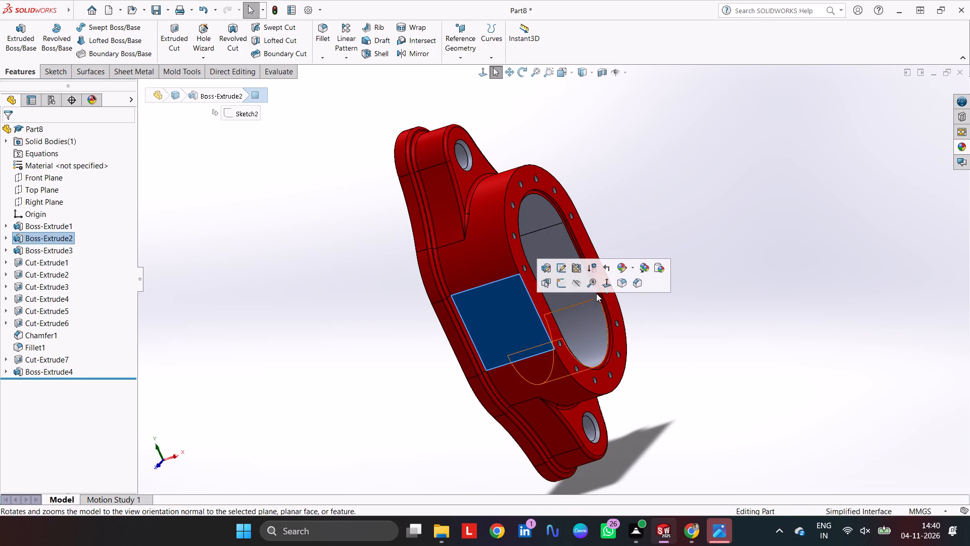
pyautogui.click(560, 283)
pyautogui.scroll(-7, 550, 281)
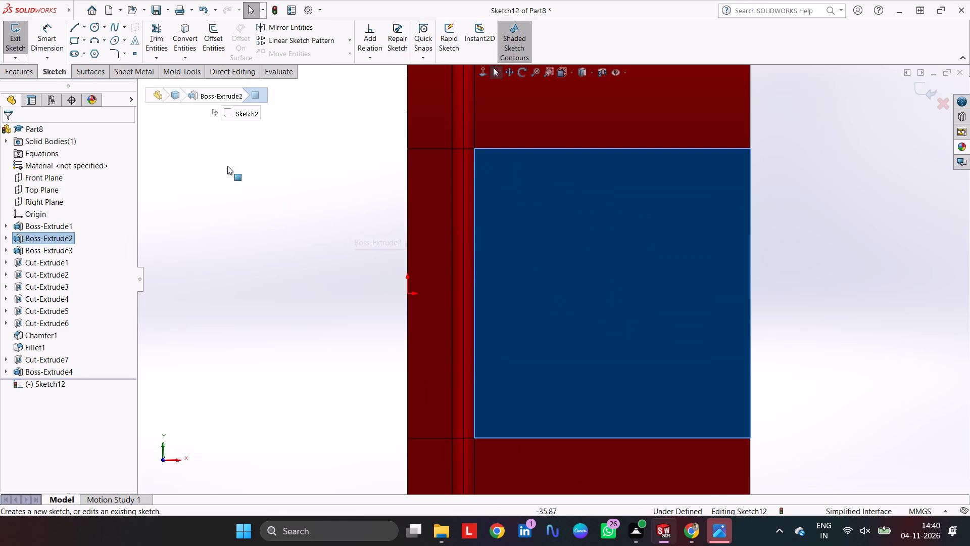
pyautogui.click(79, 22)
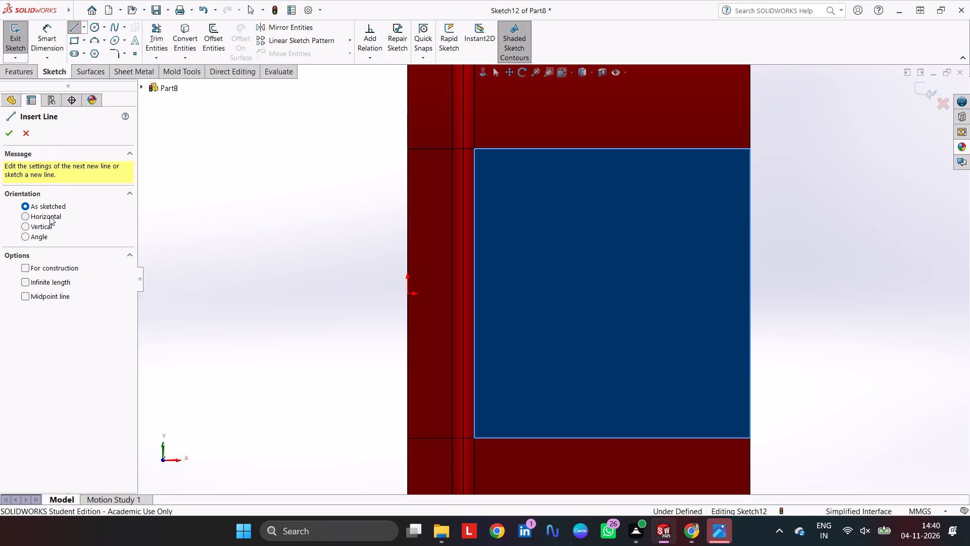
pyautogui.click(36, 229)
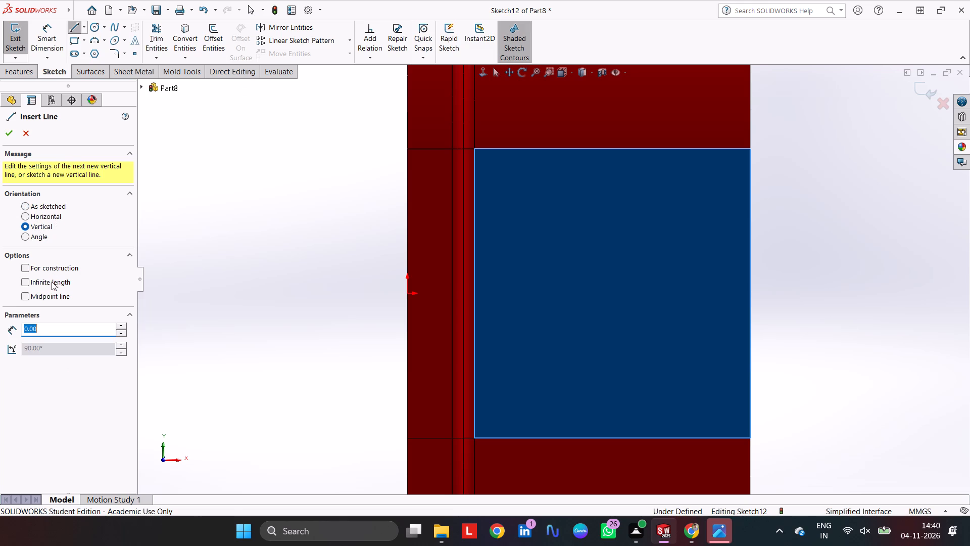
pyautogui.click(53, 286)
pyautogui.click(52, 268)
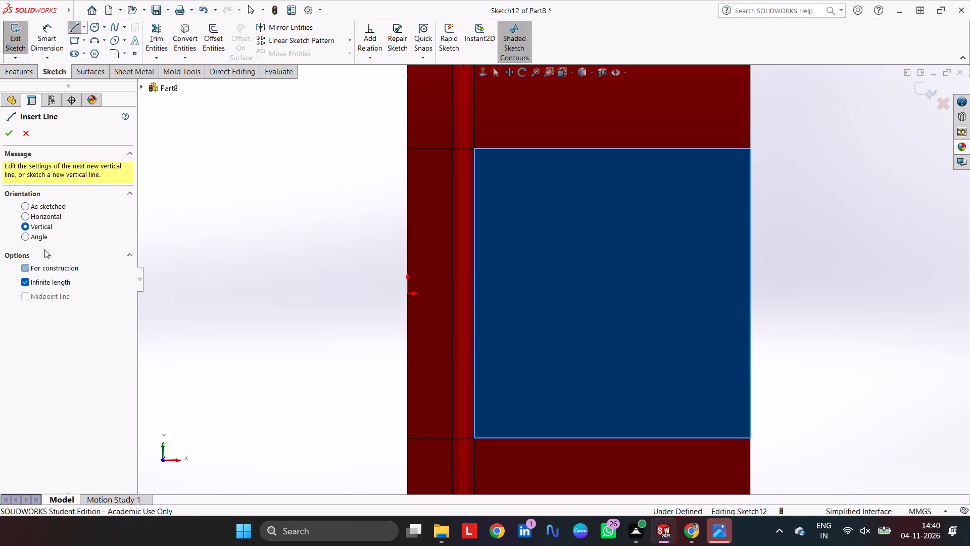
pyautogui.click(42, 208)
pyautogui.click(44, 217)
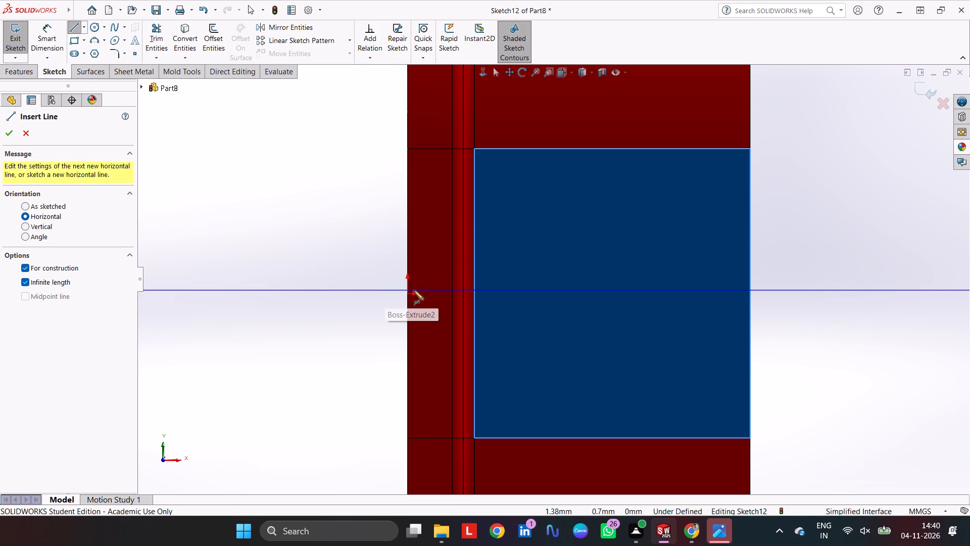
pyautogui.click(408, 295)
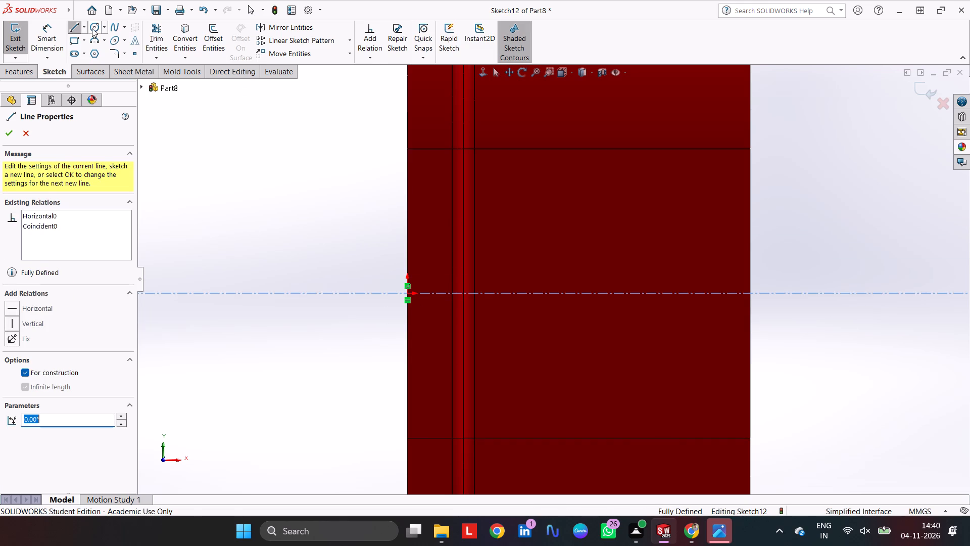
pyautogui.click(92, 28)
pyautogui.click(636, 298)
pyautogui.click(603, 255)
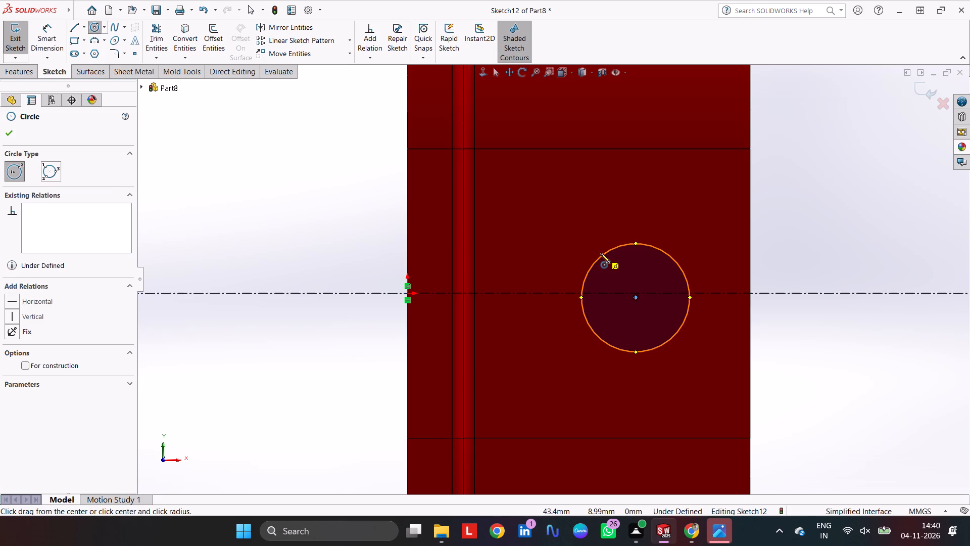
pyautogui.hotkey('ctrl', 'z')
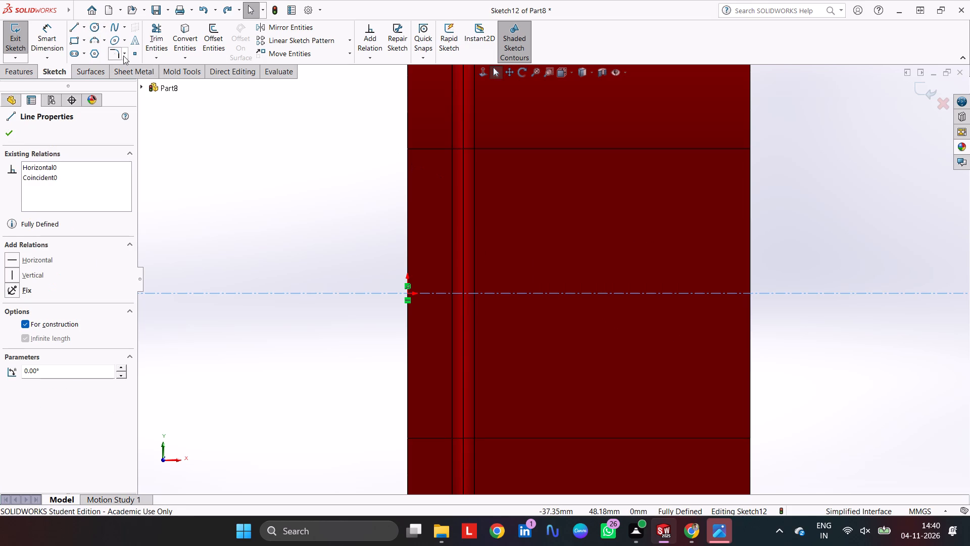
# Sketch a circle centred on the construction line within this side face and dimension its diameter to 16 mm.
pyautogui.click(98, 29)
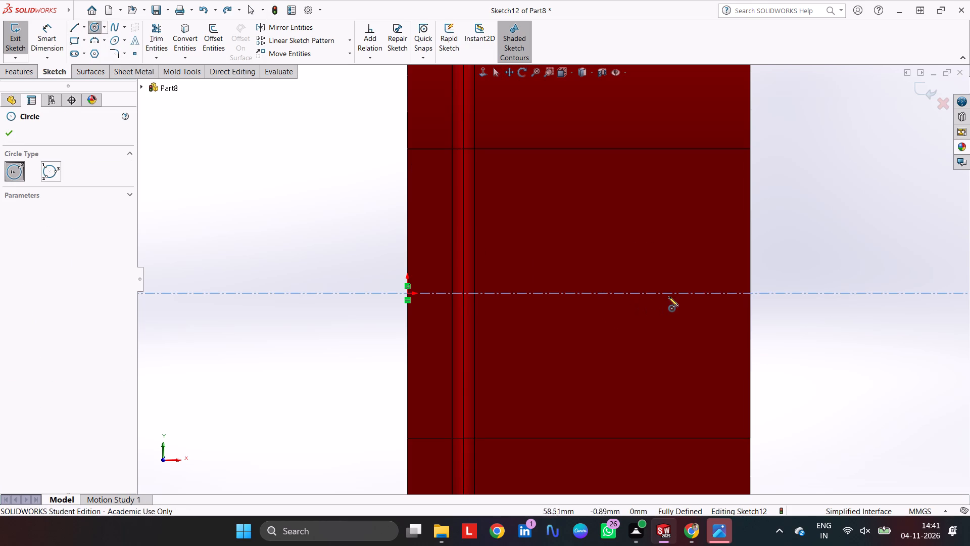
pyautogui.click(650, 292)
pyautogui.click(644, 321)
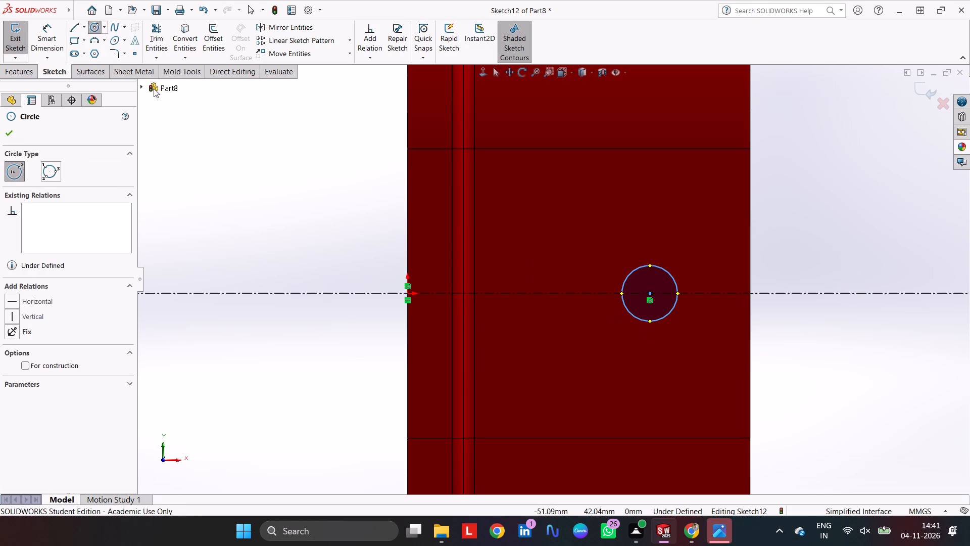
pyautogui.click(55, 28)
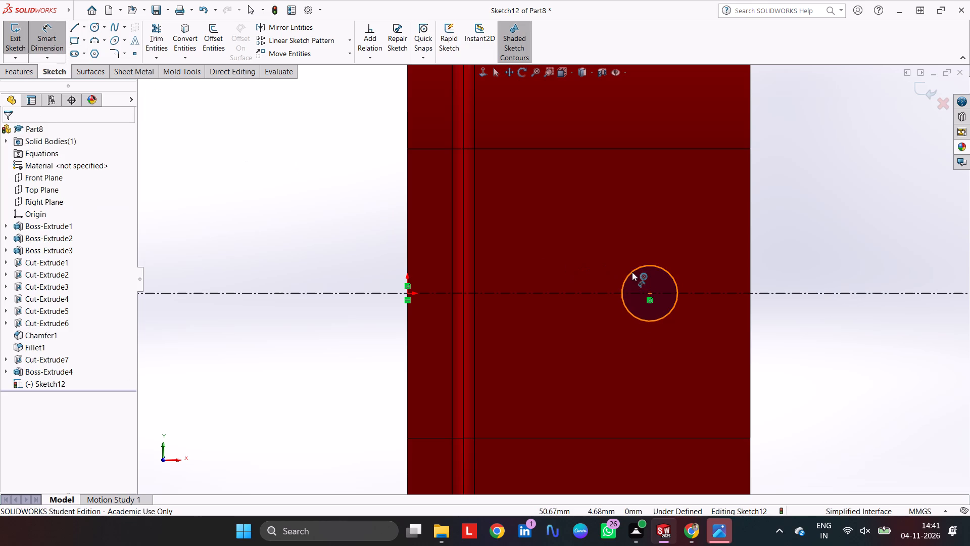
pyautogui.click(632, 272)
pyautogui.click(593, 226)
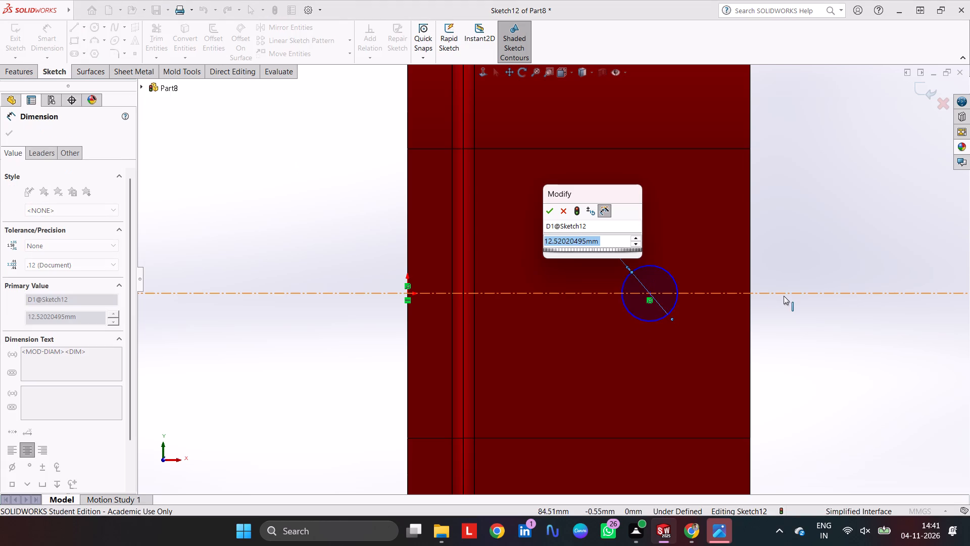
pyautogui.write('16')
pyautogui.press('Return')
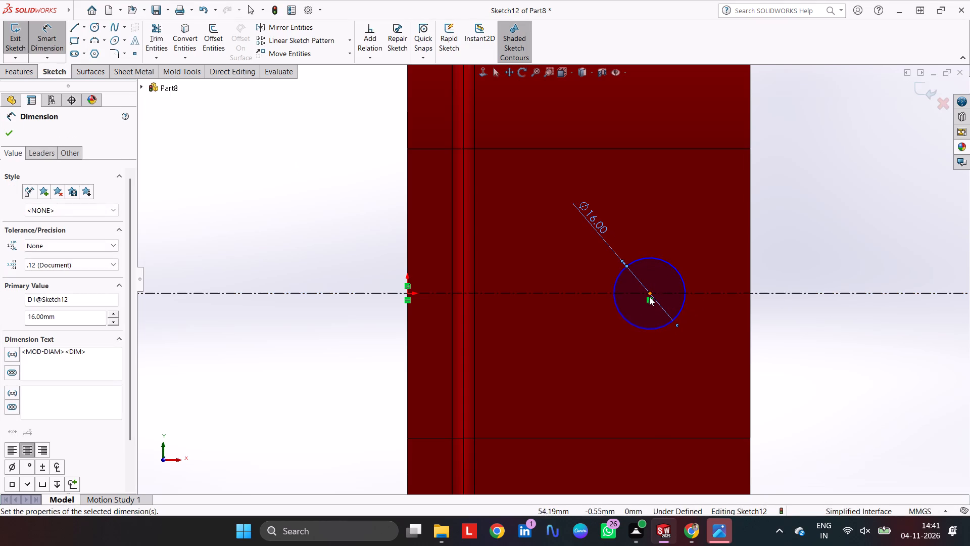
# Dimension the circle's centre 34.5 mm from the side face's edge at the boss's open rim.
pyautogui.click(649, 295)
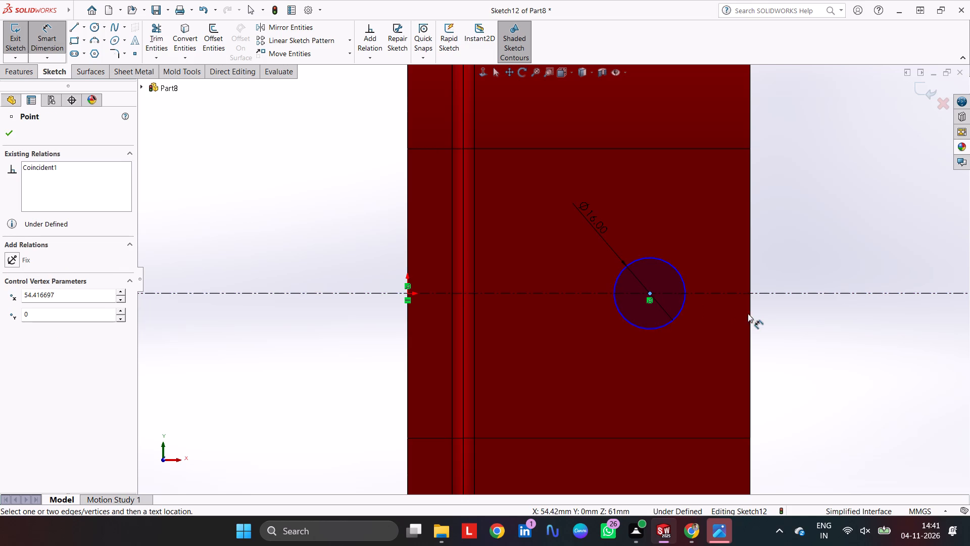
pyautogui.click(749, 314)
pyautogui.click(703, 387)
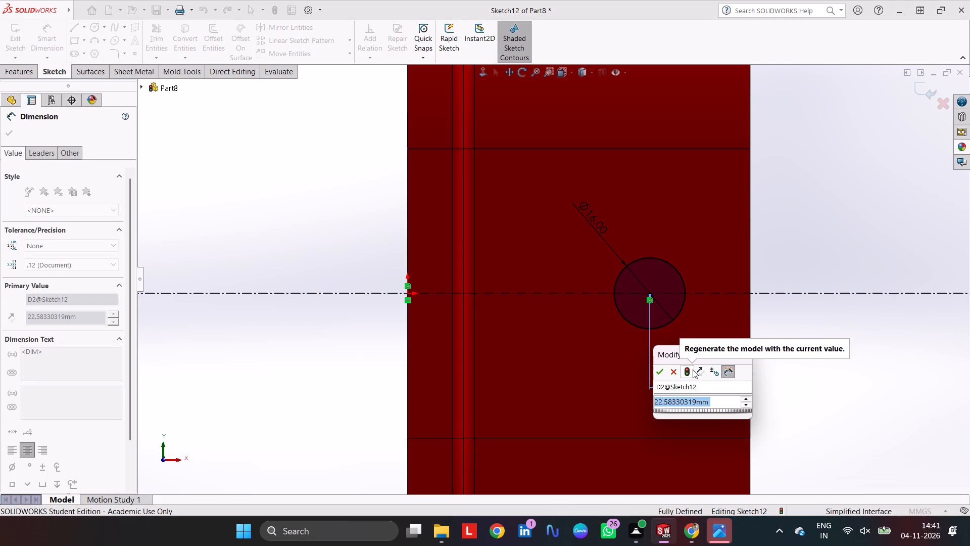
pyautogui.write('34.5')
pyautogui.press('Return')
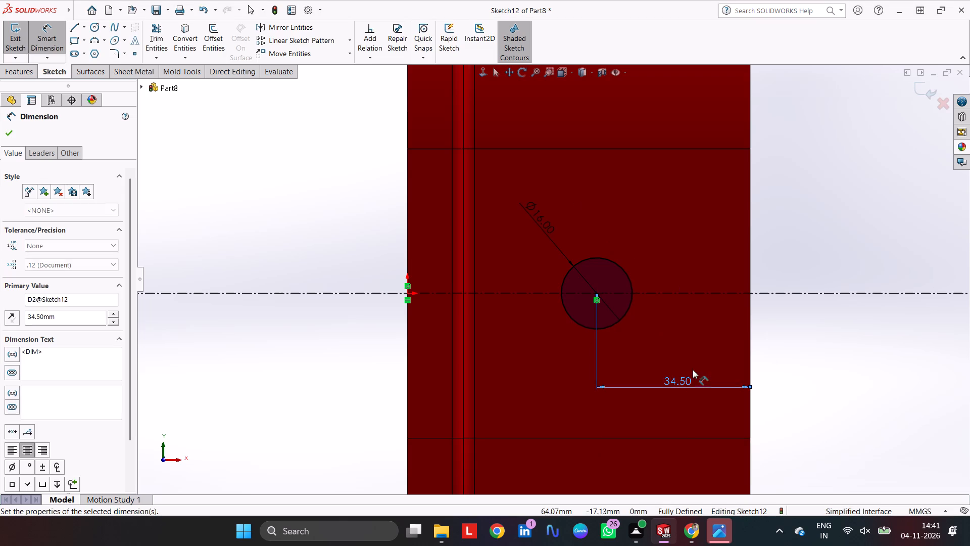
# Extrude the 16 mm circle outward from the side face to a blind depth of 6.25 mm with the result merged.
pyautogui.click(12, 71)
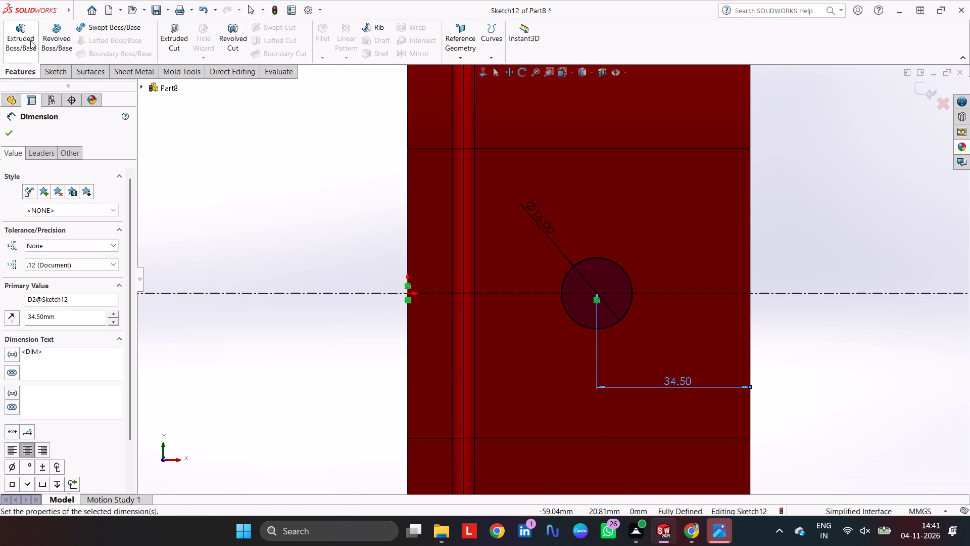
pyautogui.click(27, 34)
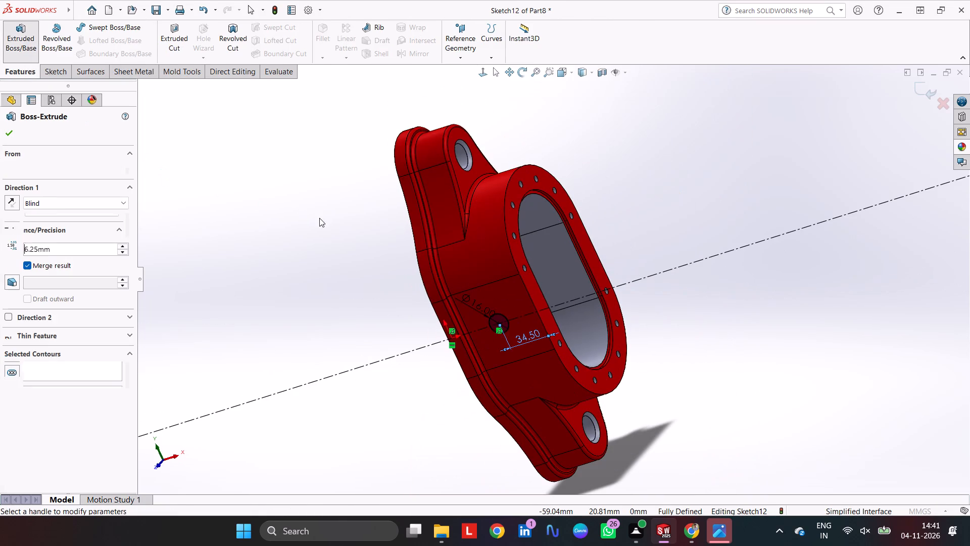
pyautogui.click(6, 136)
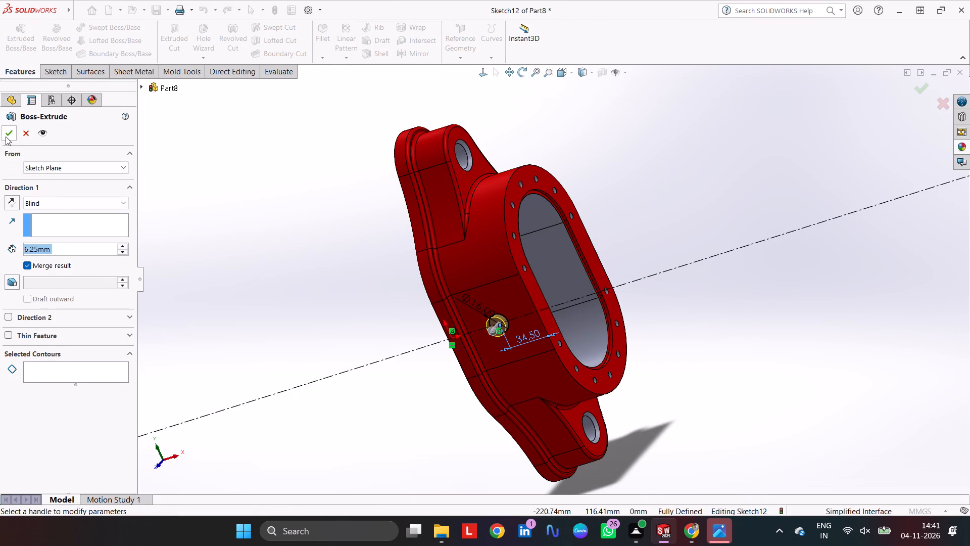
pyautogui.click(274, 249)
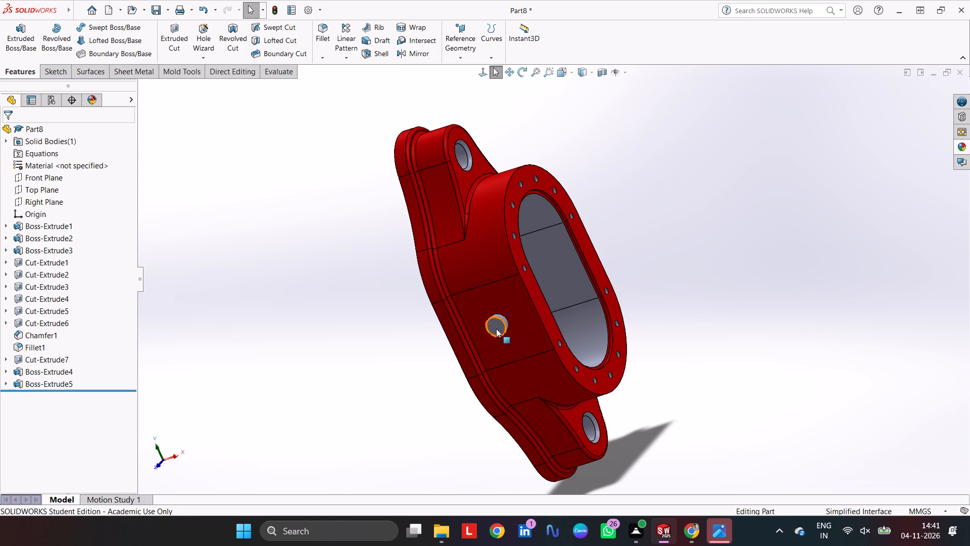
# On the new round side boss's end face, sketch a concentric circle and dimension its diameter to 12.5 mm.
pyautogui.click(496, 326)
pyautogui.click(541, 296)
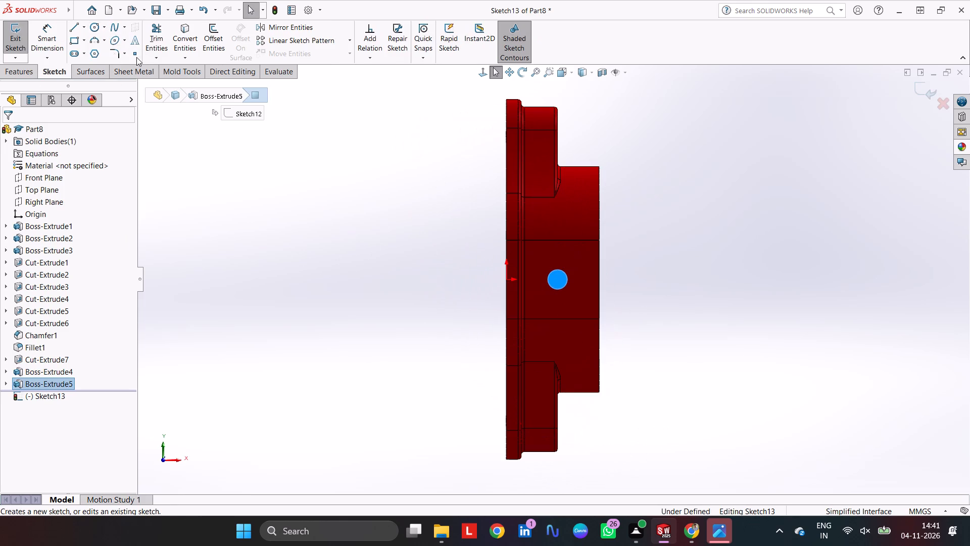
pyautogui.click(93, 26)
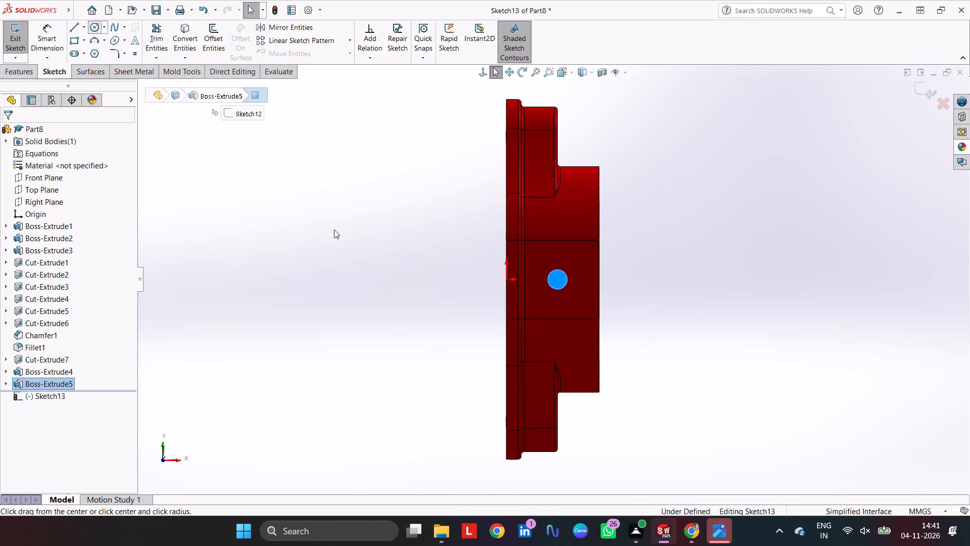
pyautogui.scroll(-6, 469, 239)
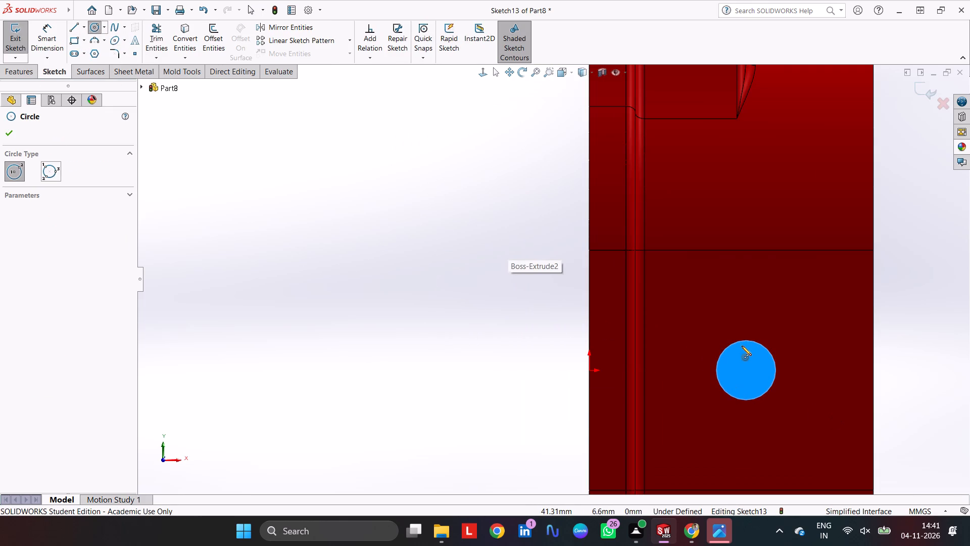
pyautogui.click(745, 371)
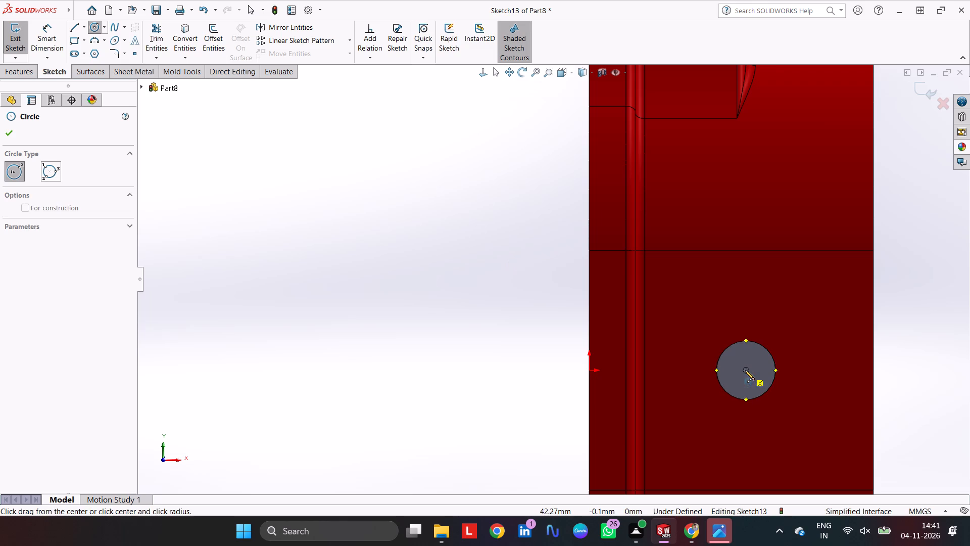
pyautogui.click(735, 362)
pyautogui.click(50, 38)
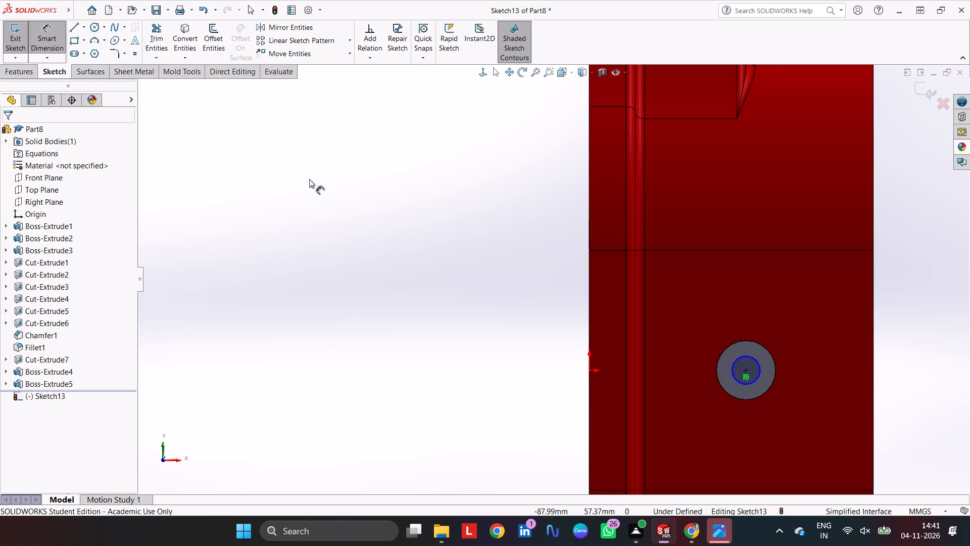
pyautogui.click(754, 359)
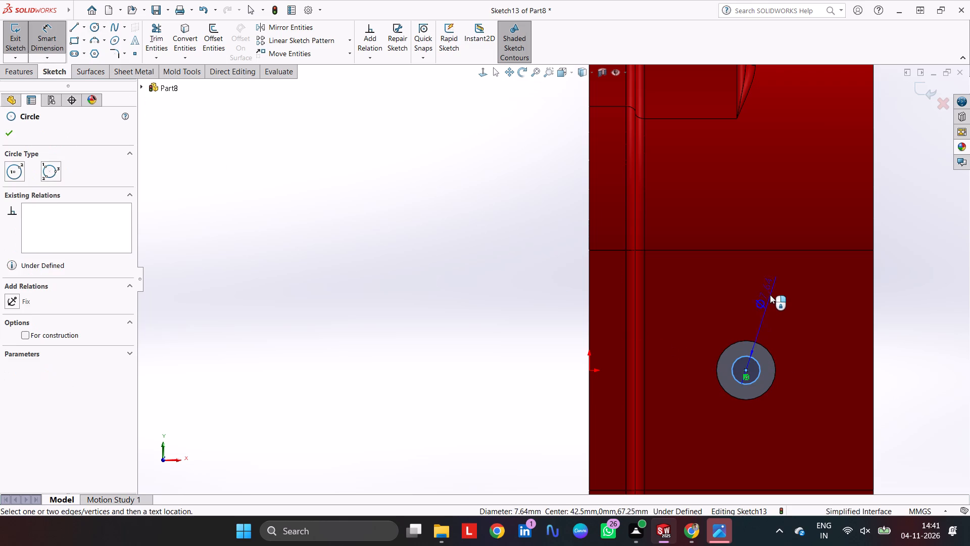
pyautogui.click(768, 291)
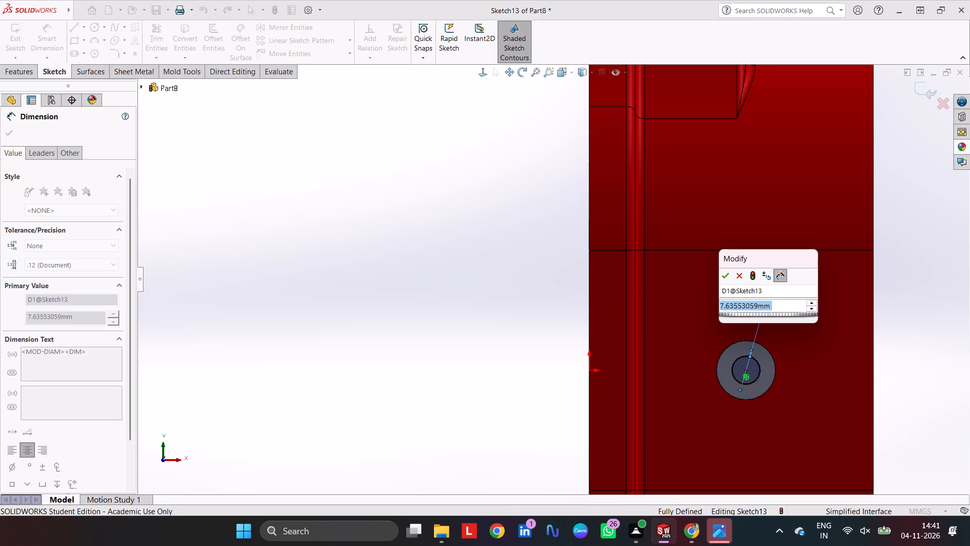
pyautogui.write('12.5')
pyautogui.press('Return')
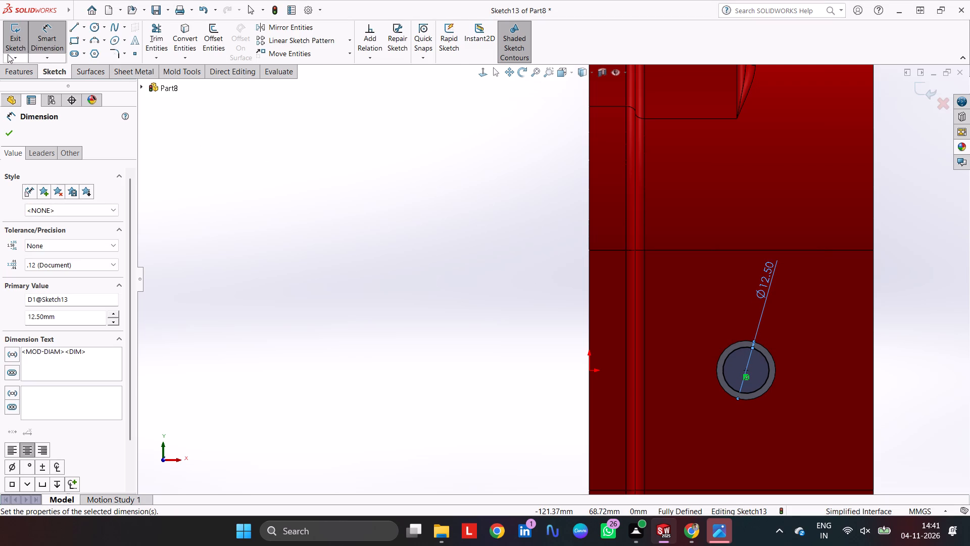
# Cut the 12.5 mm circle Through All, across the pocket and both round side bosses.
pyautogui.click(9, 73)
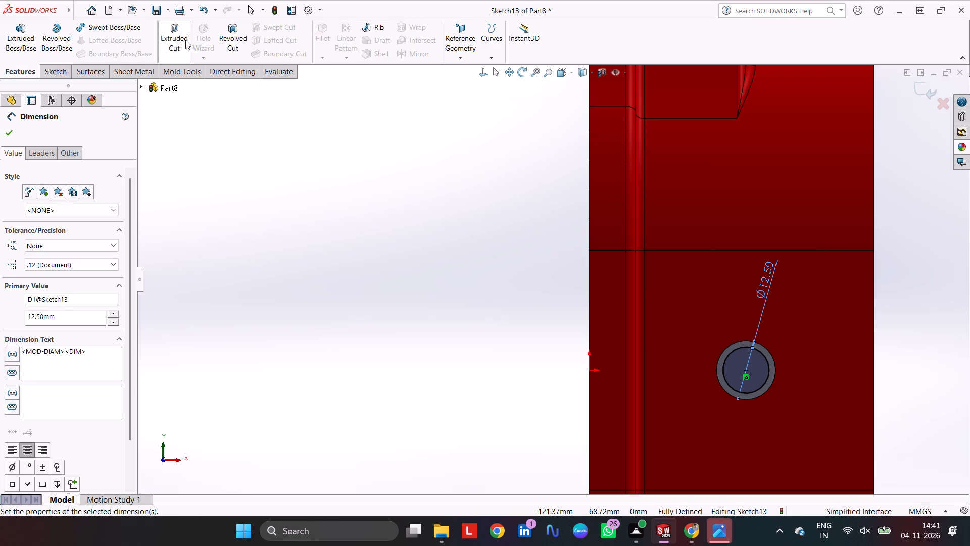
pyautogui.click(183, 37)
pyautogui.moveTo(586, 254); pyautogui.dragTo(510, 341, button='middle')
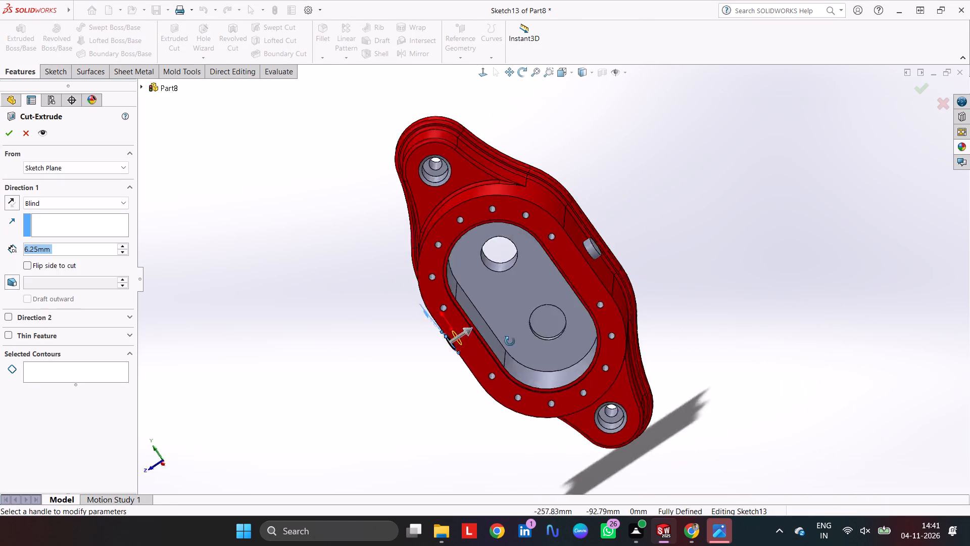
pyautogui.moveTo(510, 341); pyautogui.dragTo(445, 342, button='middle')
pyautogui.click(51, 199)
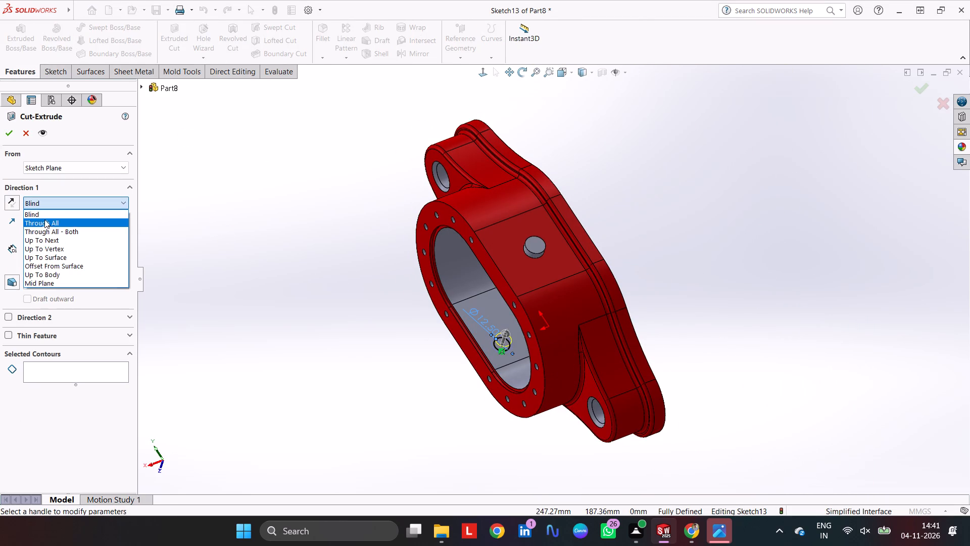
pyautogui.click(43, 223)
pyautogui.click(13, 134)
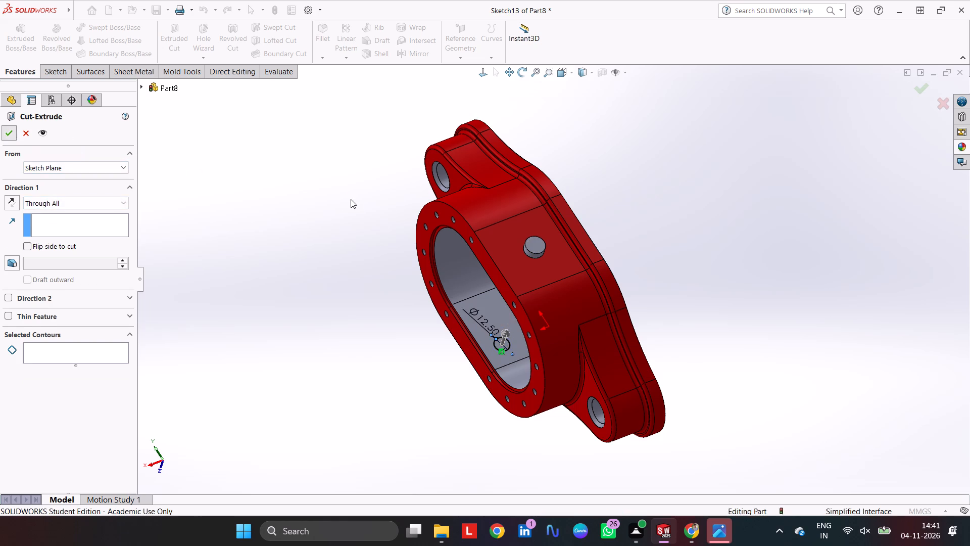
pyautogui.click(351, 199)
pyautogui.moveTo(344, 228); pyautogui.dragTo(376, 197, button='middle')
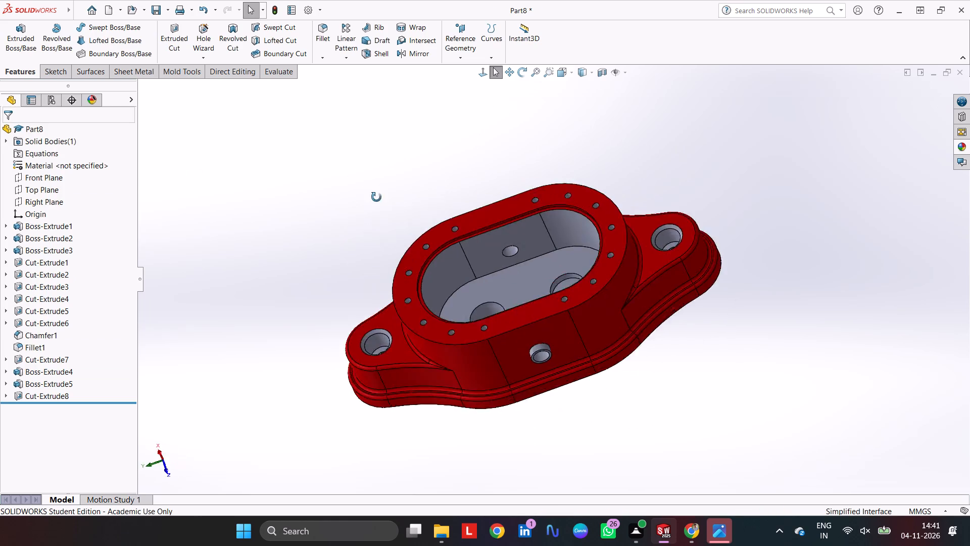
# Start saving the part and create a folder named Gear Pump Assembly inside the PROJECT NEW folder.
pyautogui.moveTo(376, 197); pyautogui.dragTo(367, 99, button='middle')
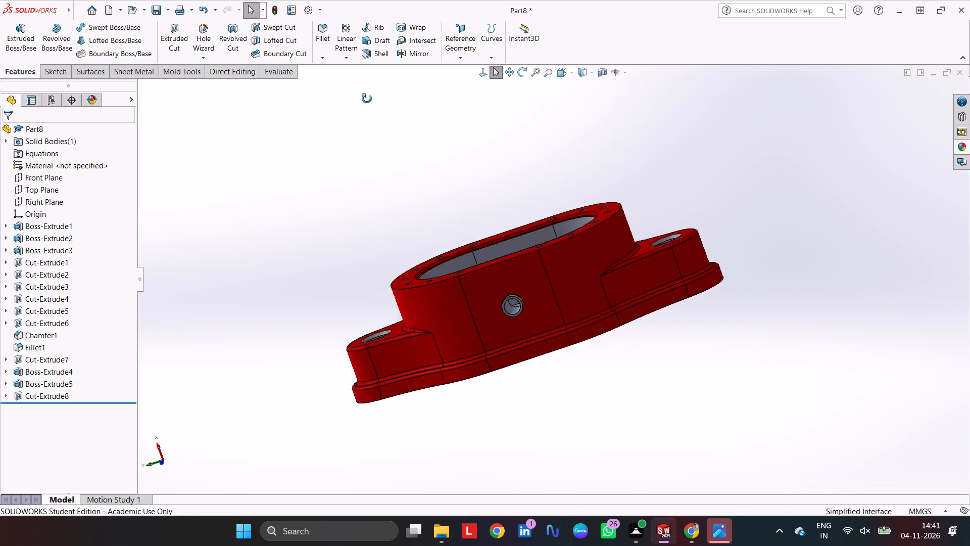
pyautogui.moveTo(367, 99); pyautogui.dragTo(353, 403, button='middle')
pyautogui.click(338, 164)
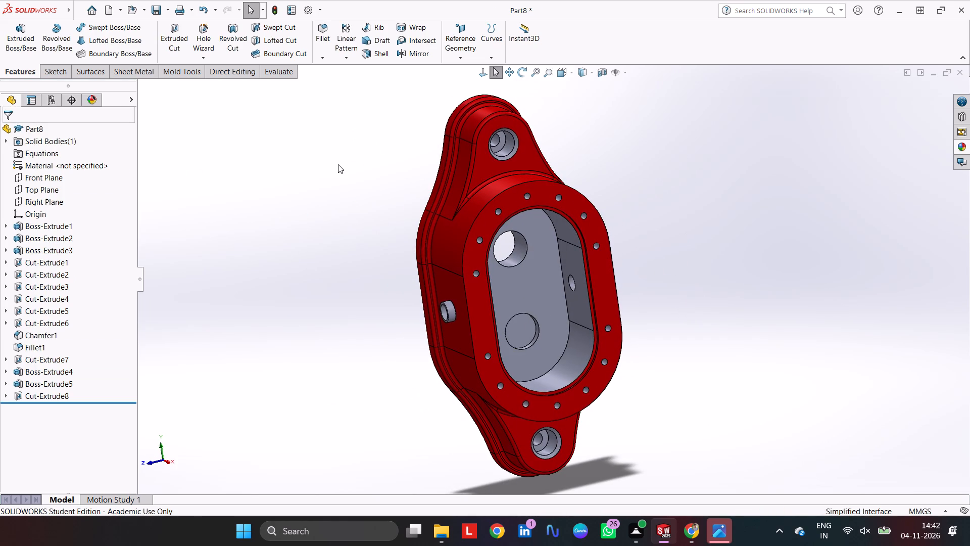
pyautogui.hotkey('ctrl', '7')
pyautogui.click(763, 187)
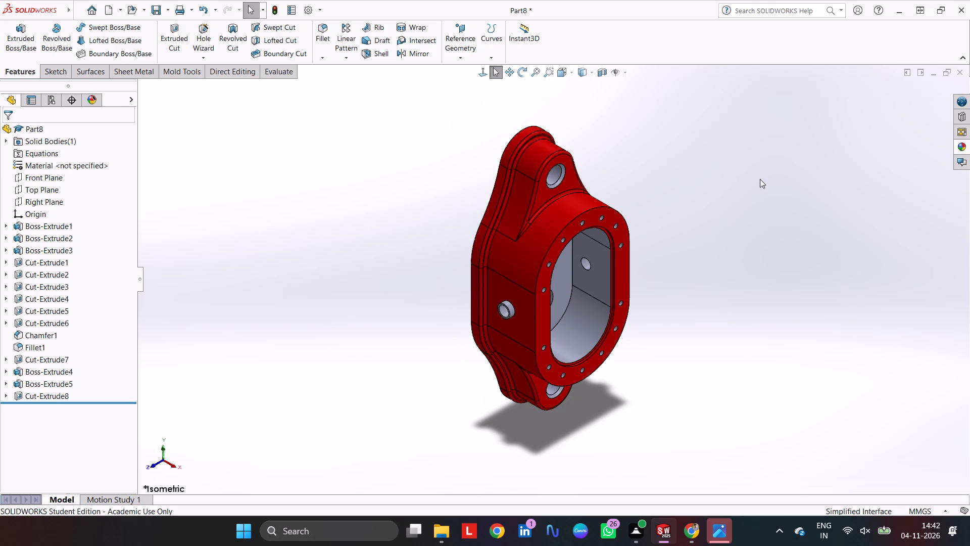
pyautogui.hotkey('ctrl', 's')
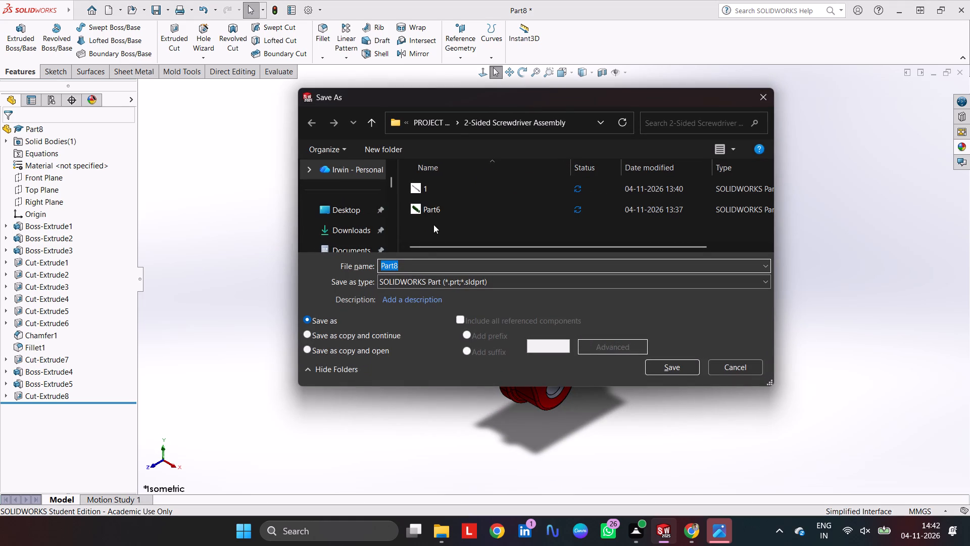
pyautogui.click(438, 120)
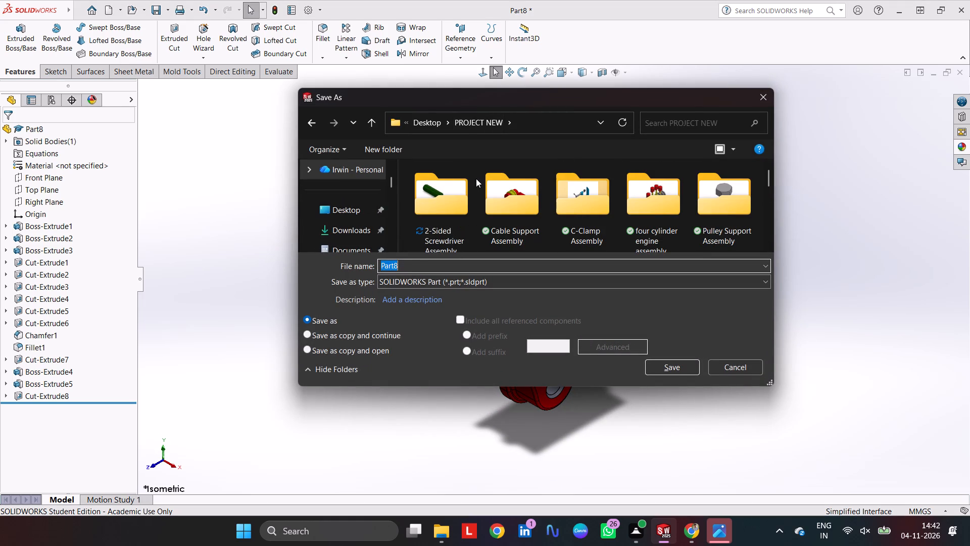
pyautogui.rightClick(476, 178)
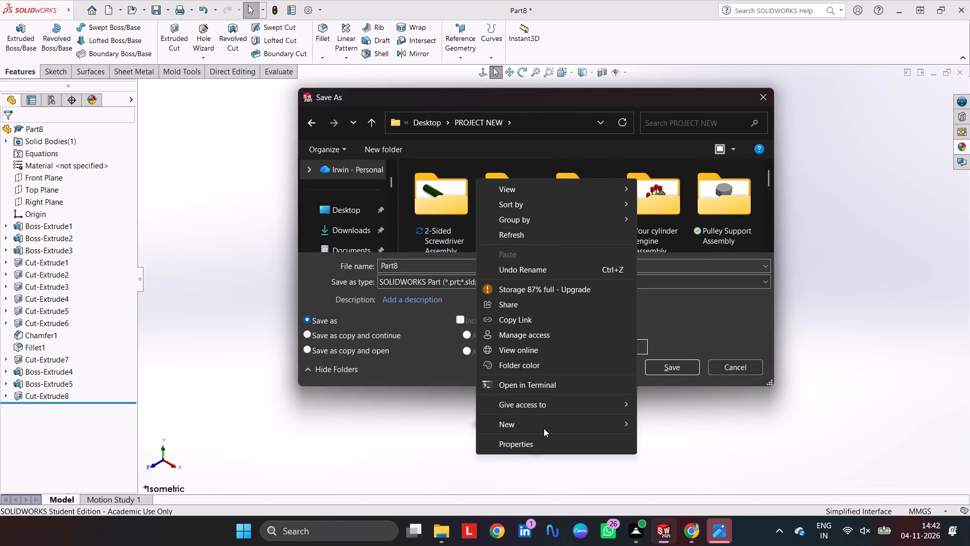
pyautogui.click(544, 428)
pyautogui.click(692, 285)
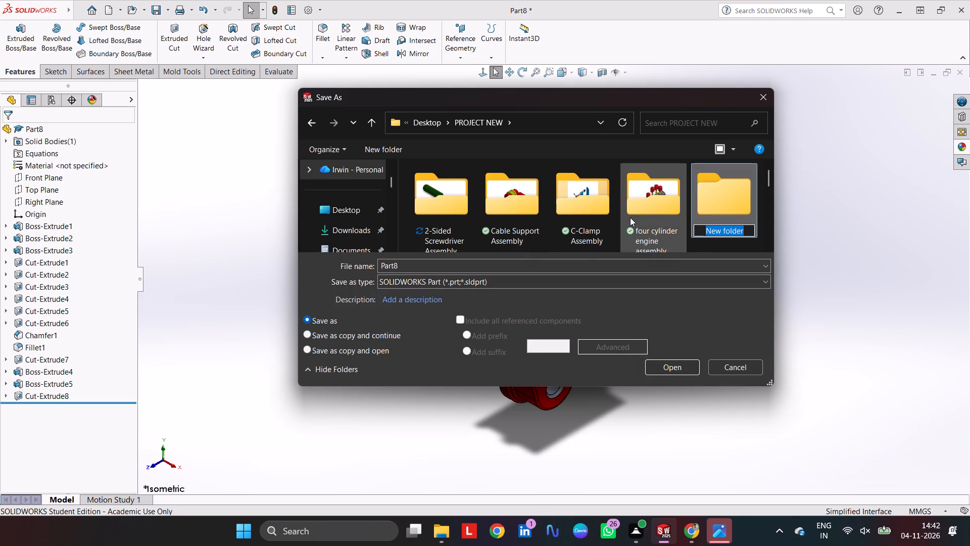
pyautogui.press('super+v')
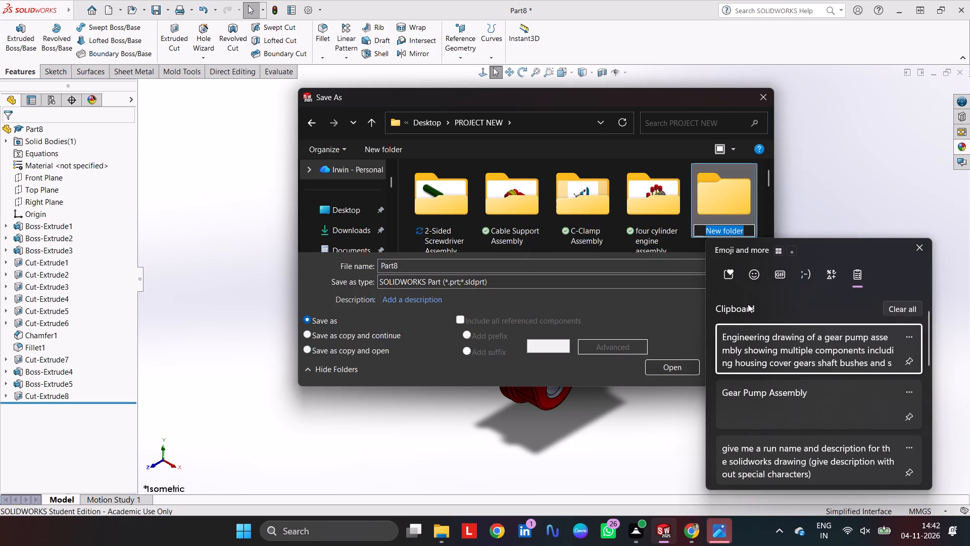
pyautogui.click(783, 396)
pyautogui.hotkey('ctrl', 'v')
pyautogui.click(721, 215)
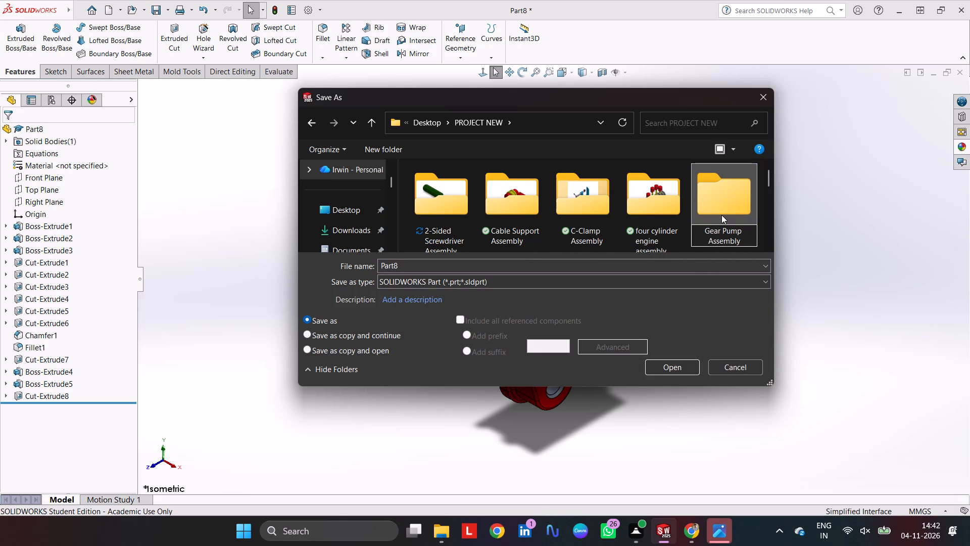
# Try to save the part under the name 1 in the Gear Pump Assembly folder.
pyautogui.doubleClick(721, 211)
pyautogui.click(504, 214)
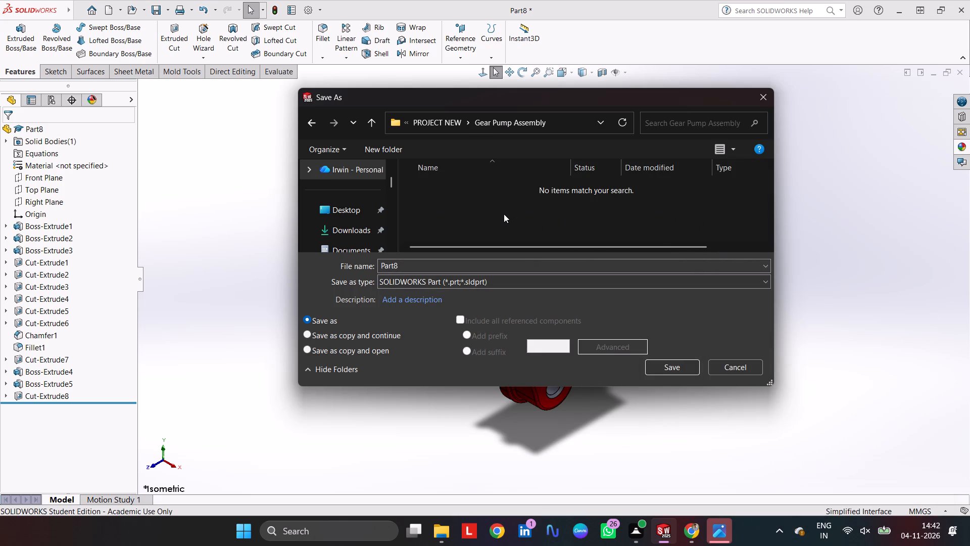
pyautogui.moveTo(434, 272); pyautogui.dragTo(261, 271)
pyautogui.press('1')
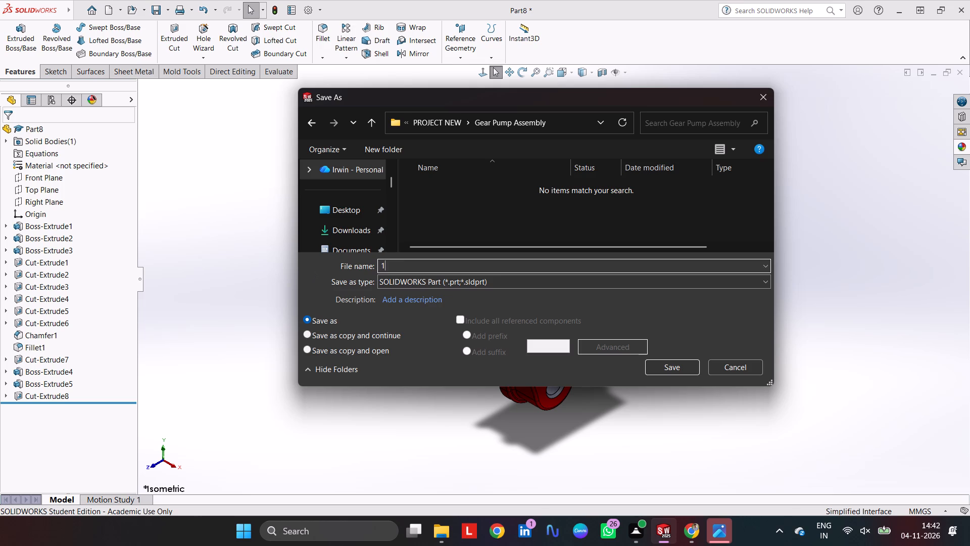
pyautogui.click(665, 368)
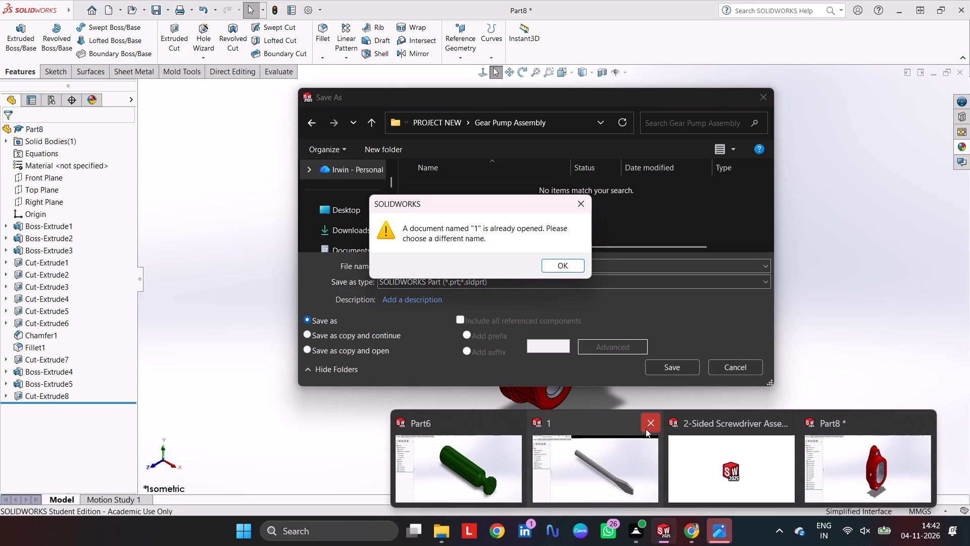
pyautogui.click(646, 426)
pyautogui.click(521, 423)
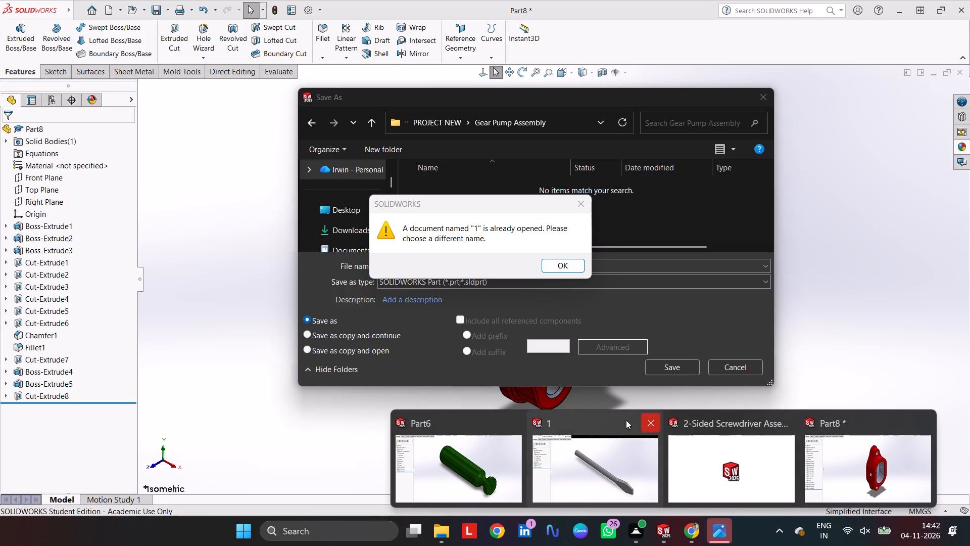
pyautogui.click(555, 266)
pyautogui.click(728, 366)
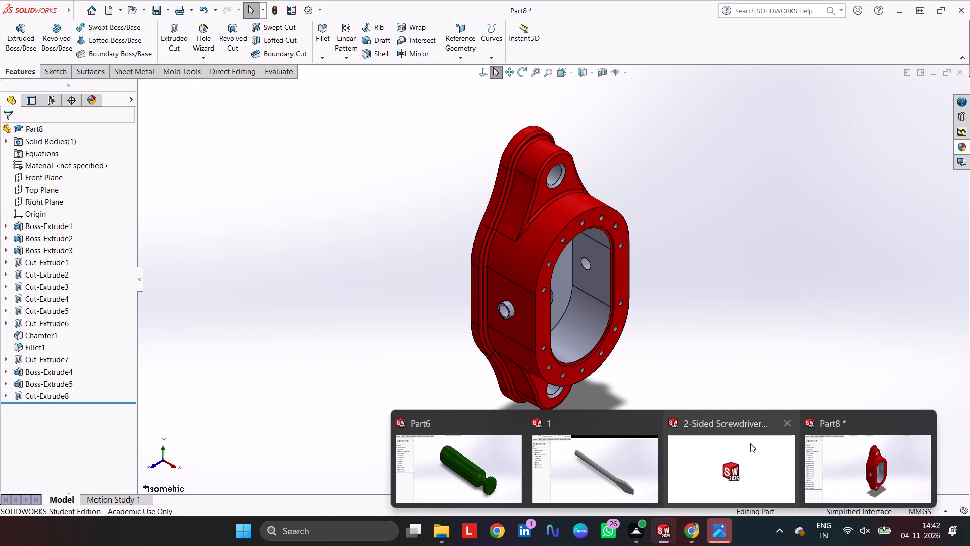
# Close the open documents 1, Part6 and 2-Sided Screwdriver Assembly, saving all modified documents.
pyautogui.click(650, 420)
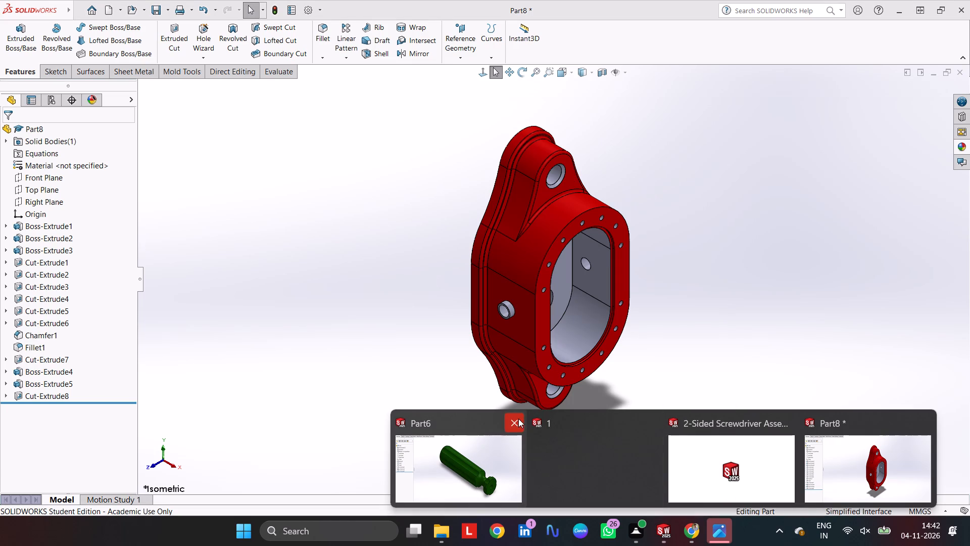
pyautogui.click(517, 419)
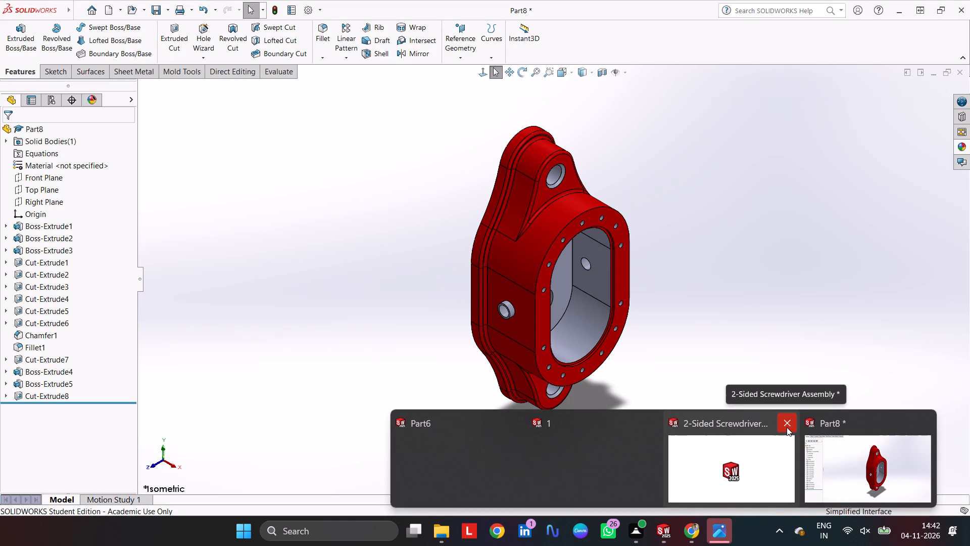
pyautogui.click(787, 427)
pyautogui.click(489, 246)
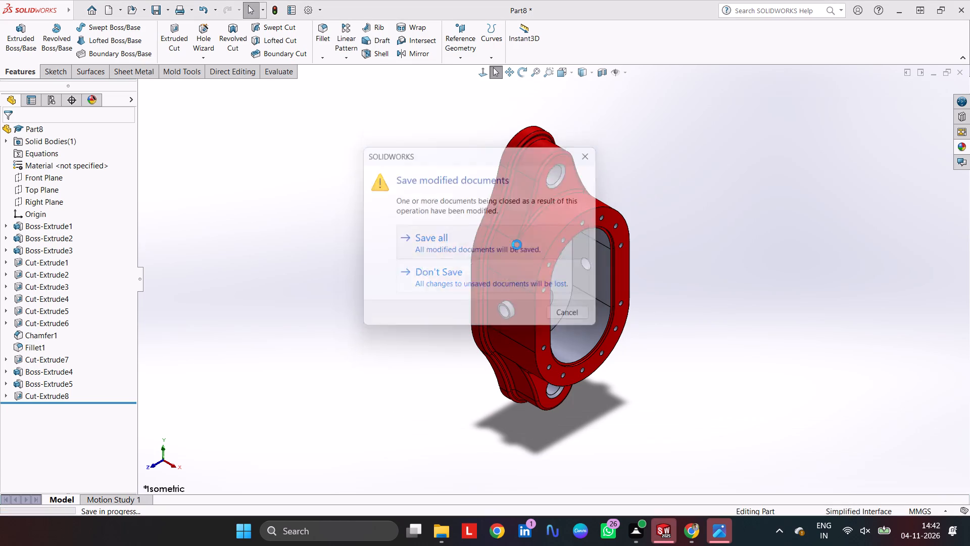
# Save the red housing part as 1 in the Gear Pump Assembly folder under PROJECT NEW.
pyautogui.click(713, 204)
pyautogui.hotkey('ctrl', 's')
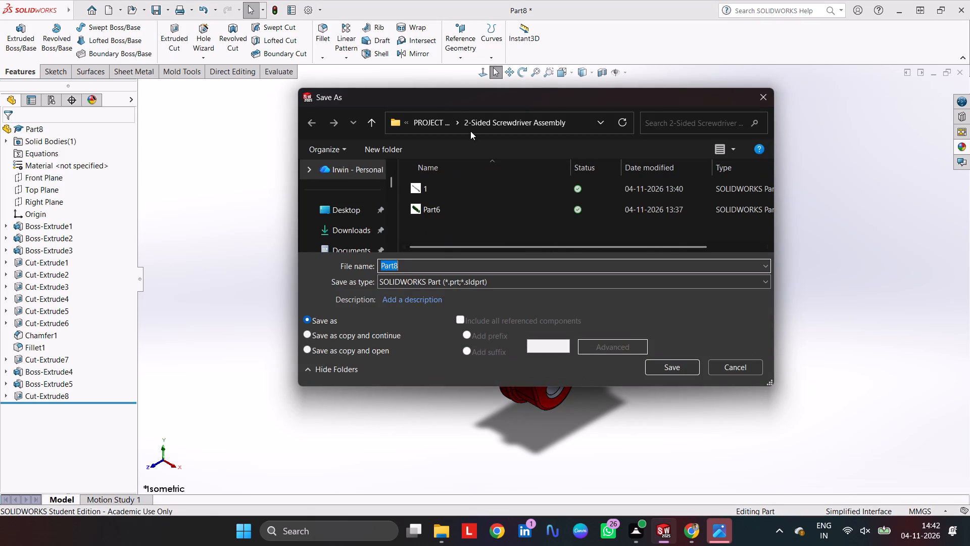
pyautogui.click(422, 119)
pyautogui.doubleClick(723, 200)
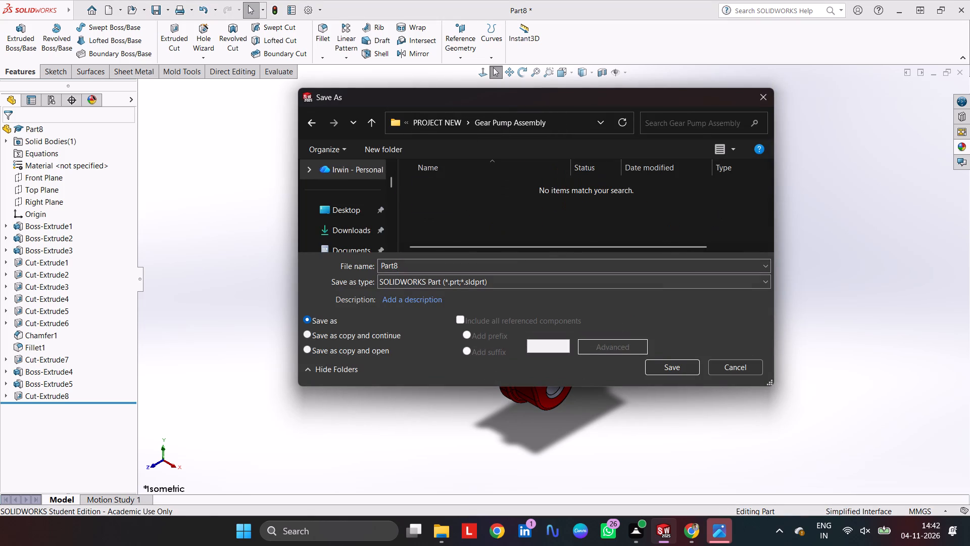
pyautogui.moveTo(509, 266); pyautogui.dragTo(275, 283)
pyautogui.press('1')
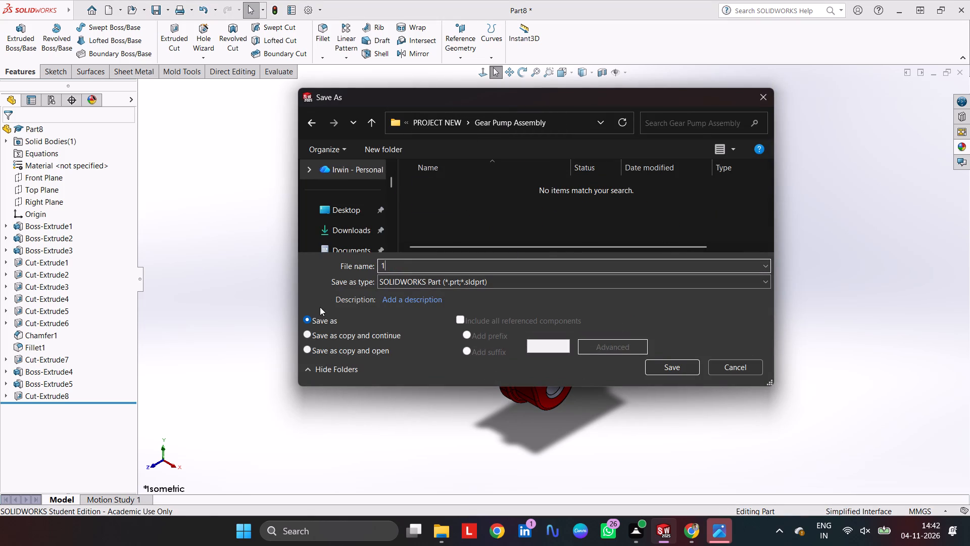
pyautogui.press('Return')
pyautogui.click(671, 358)
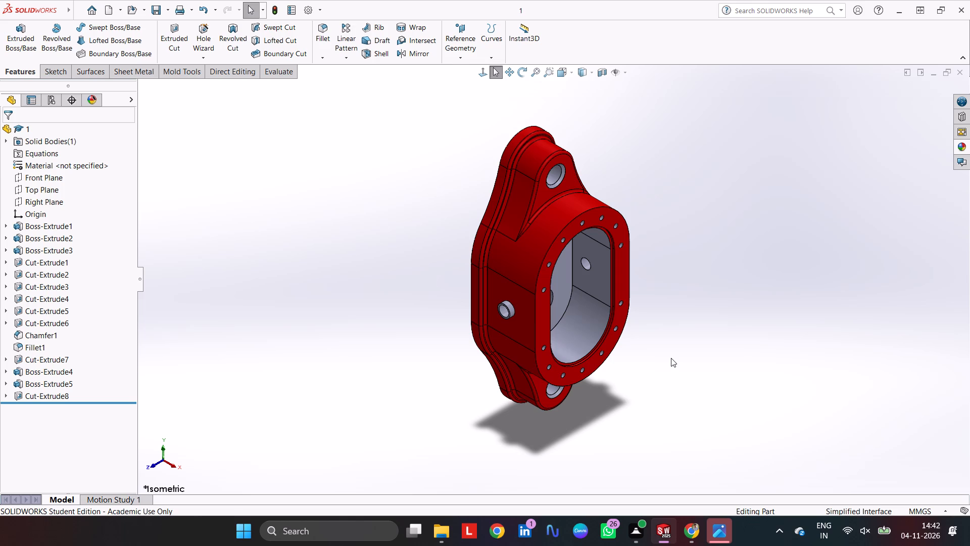
# Set the print paper size to A4 for printing the part's isometric view.
pyautogui.click(709, 319)
pyautogui.scroll(4, 718, 362)
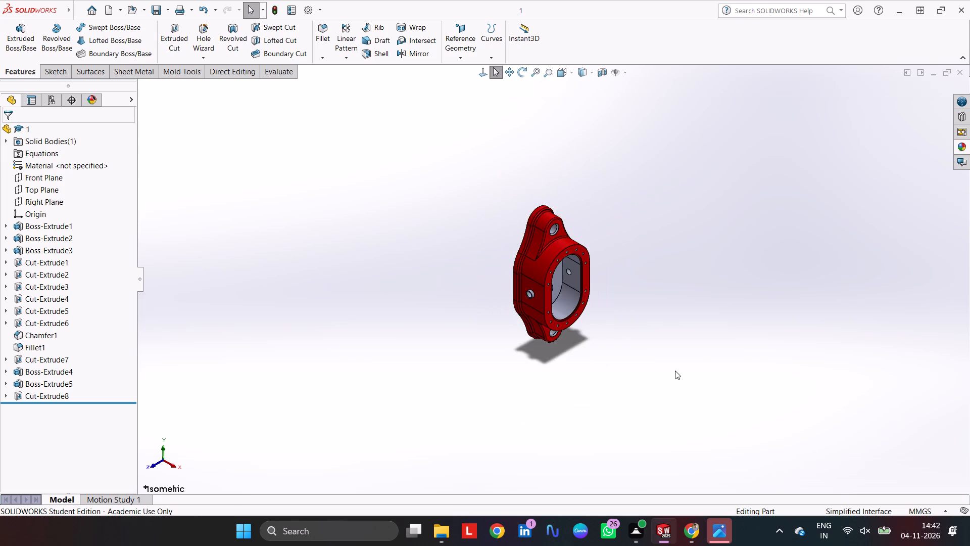
pyautogui.moveTo(669, 368); pyautogui.dragTo(585, 284, button='middle')
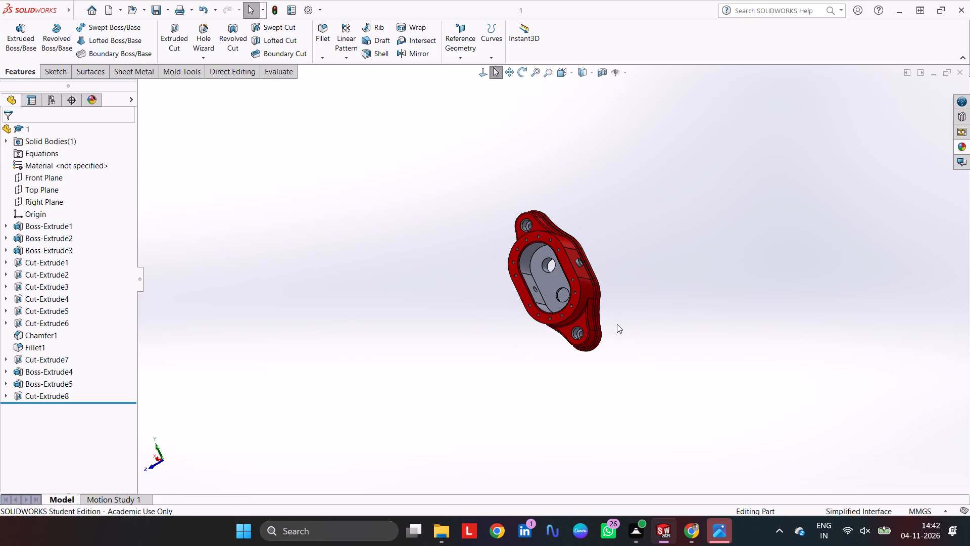
pyautogui.hotkey('ctrl', '7')
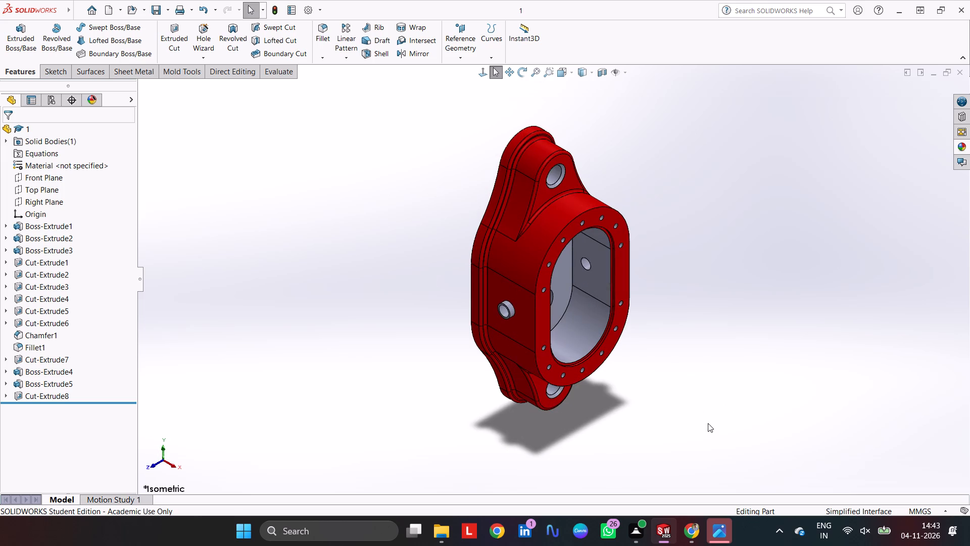
pyautogui.hotkey('ctrl', 'p')
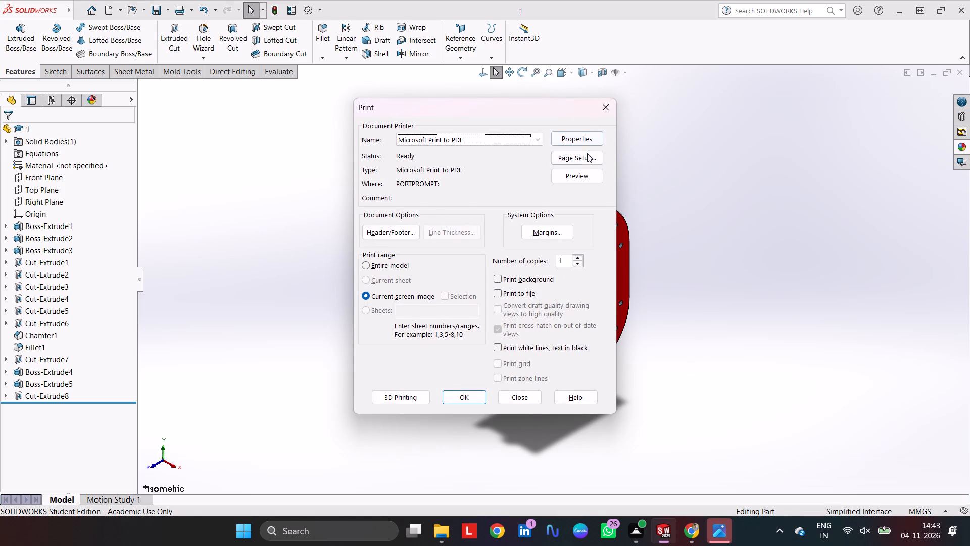
pyautogui.click(587, 154)
pyautogui.click(448, 298)
pyautogui.scroll(3, 446, 200)
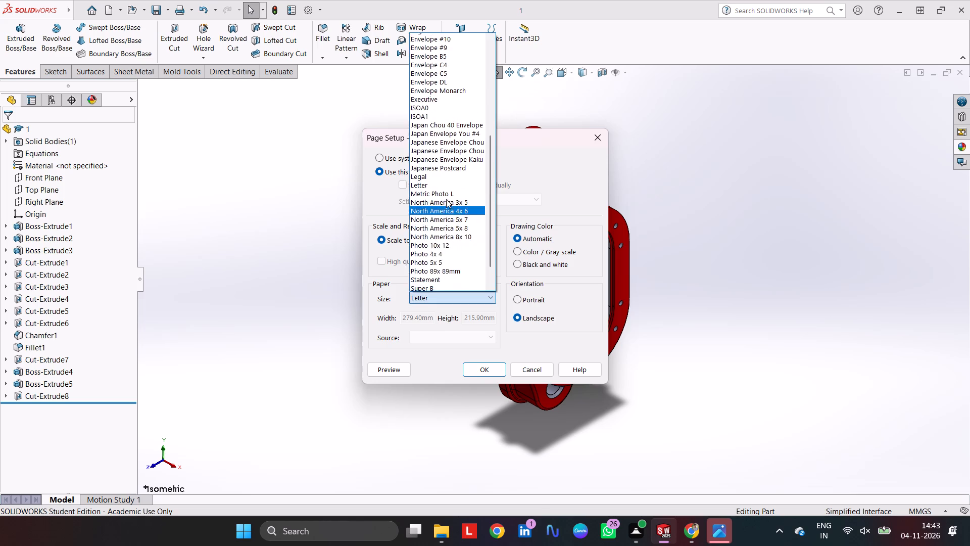
pyautogui.scroll(15, 446, 199)
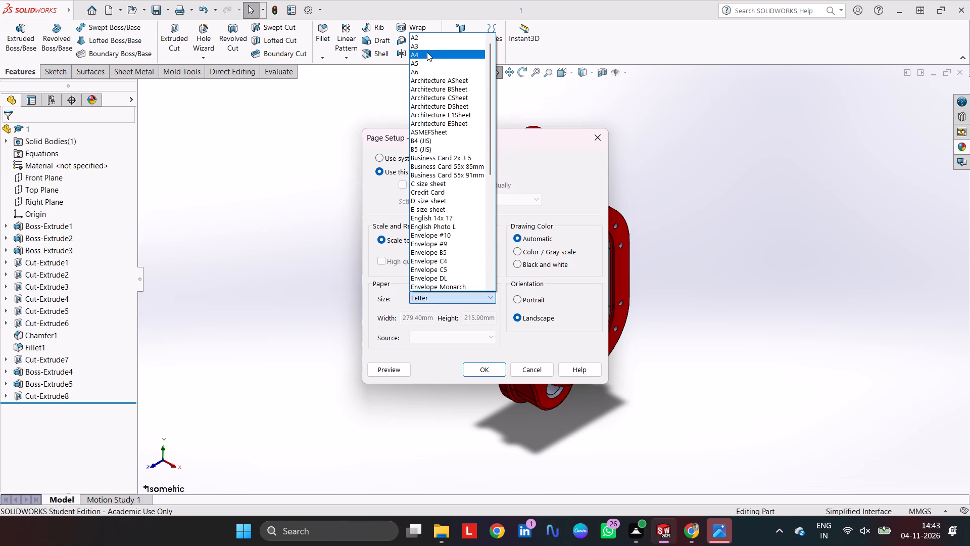
pyautogui.click(427, 52)
pyautogui.click(486, 366)
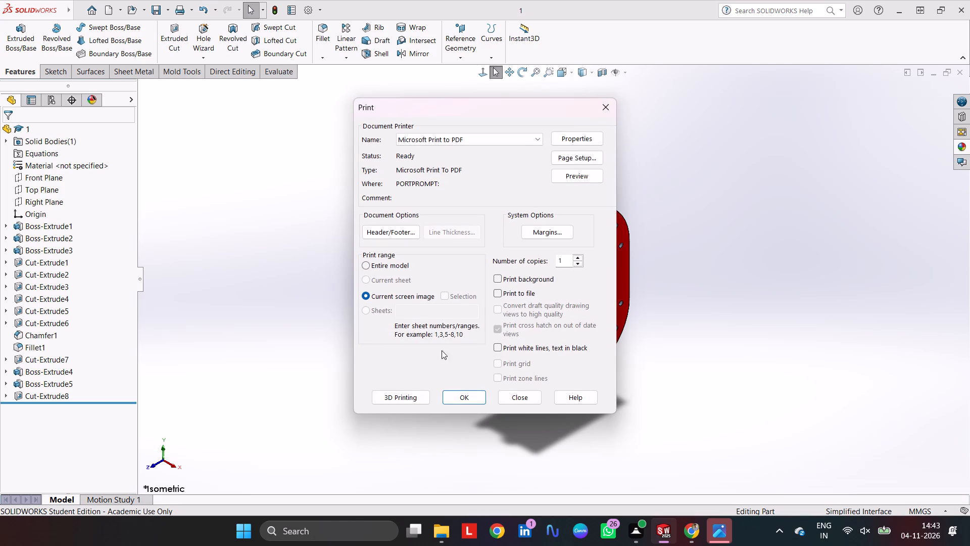
# Print the current screen image to a PDF named 1 in the Gear Pump Assembly folder.
pyautogui.click(474, 395)
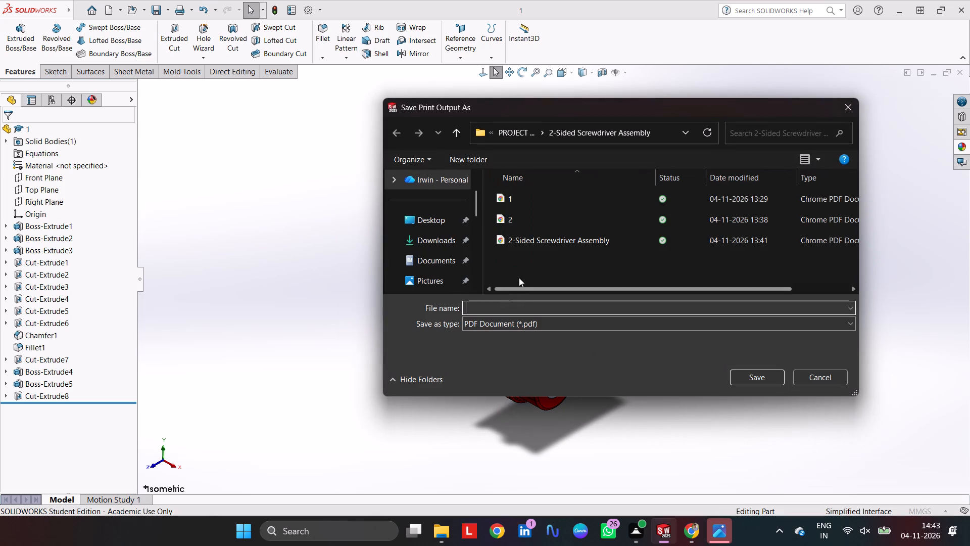
pyautogui.click(518, 124)
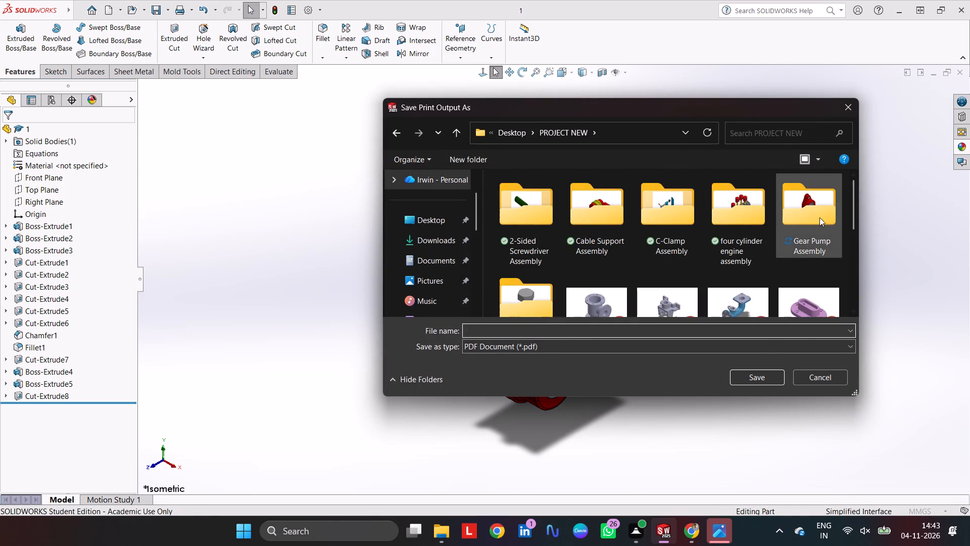
pyautogui.doubleClick(825, 211)
pyautogui.click(531, 328)
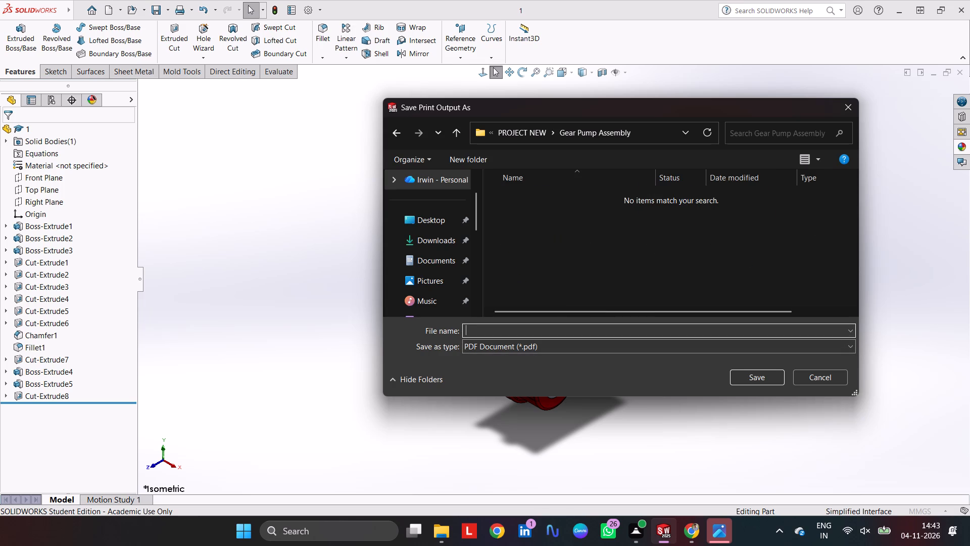
pyautogui.press('1')
pyautogui.click(772, 374)
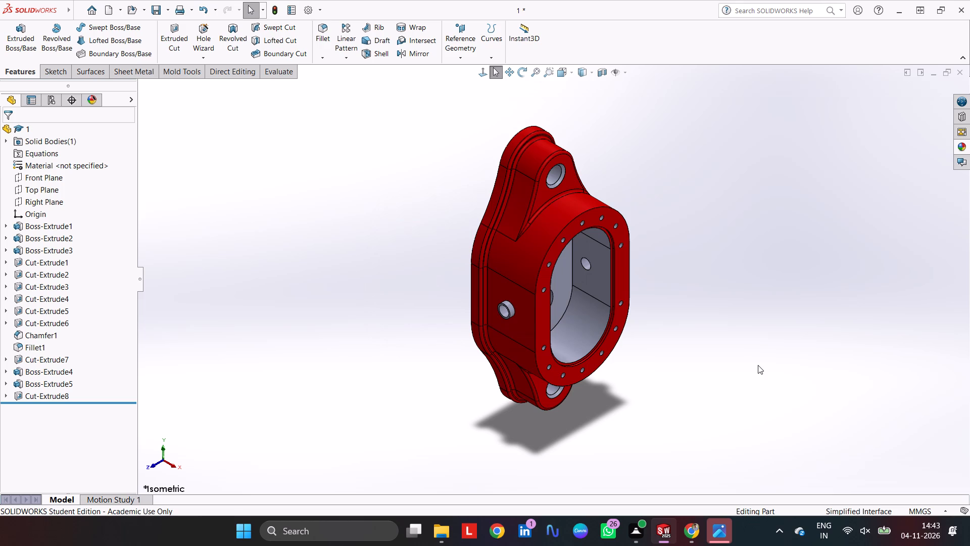
# Create a new part document.
pyautogui.hotkey('ctrl', 'n')
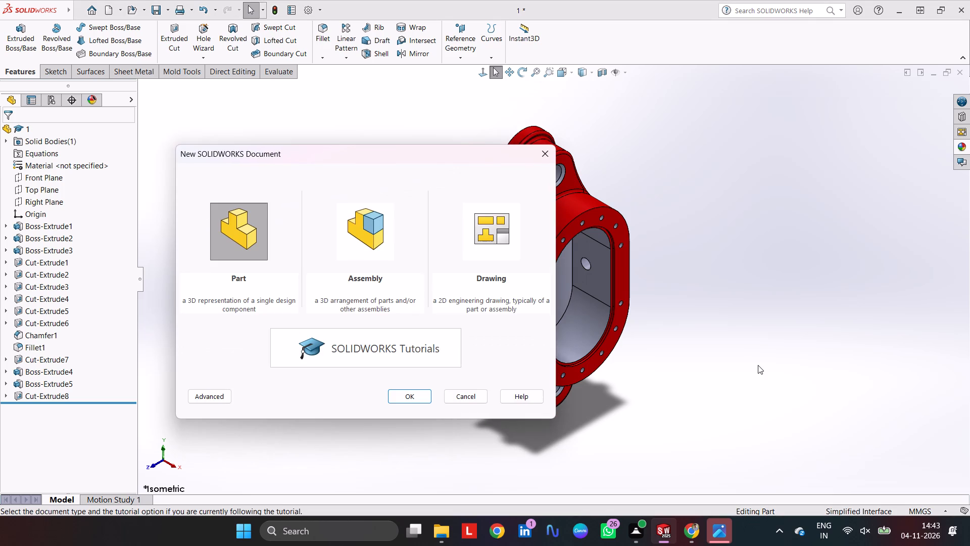
pyautogui.press('Return')
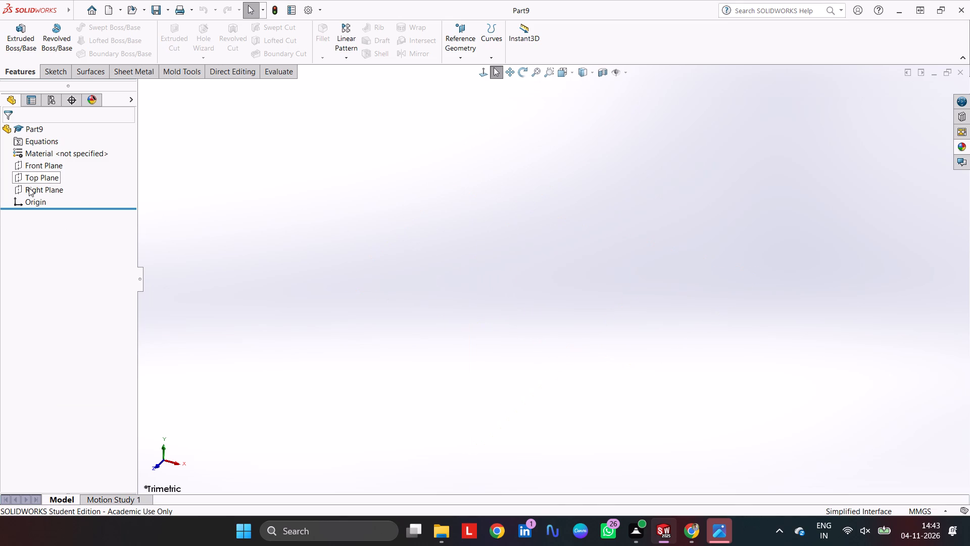
# On the Right Plane, sketch infinite vertical and horizontal construction lines through the origin.
pyautogui.click(47, 190)
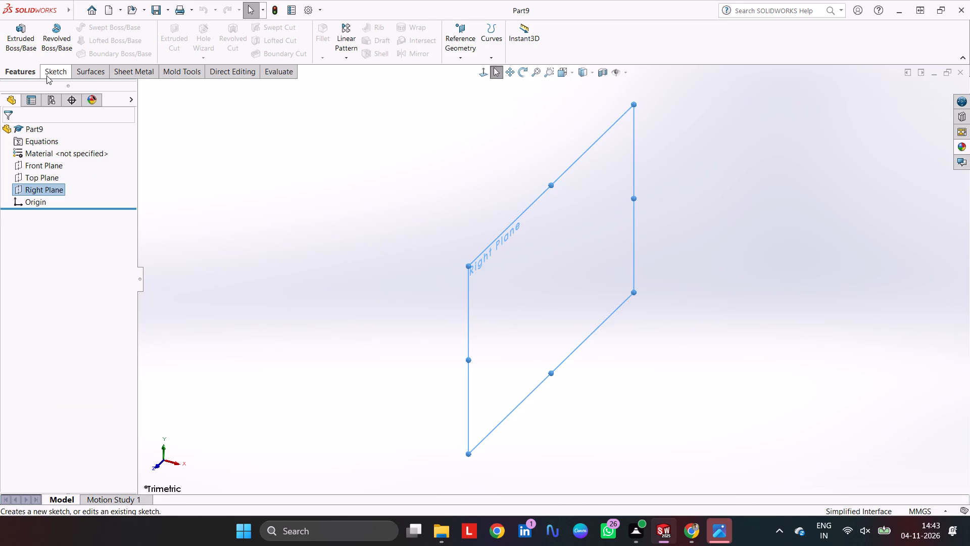
pyautogui.click(46, 75)
pyautogui.click(12, 34)
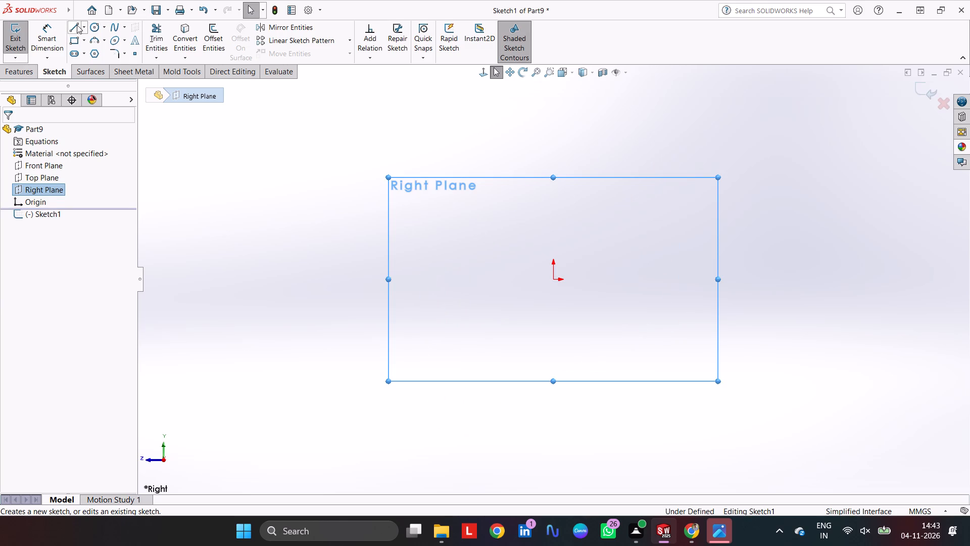
pyautogui.click(77, 25)
pyautogui.click(37, 227)
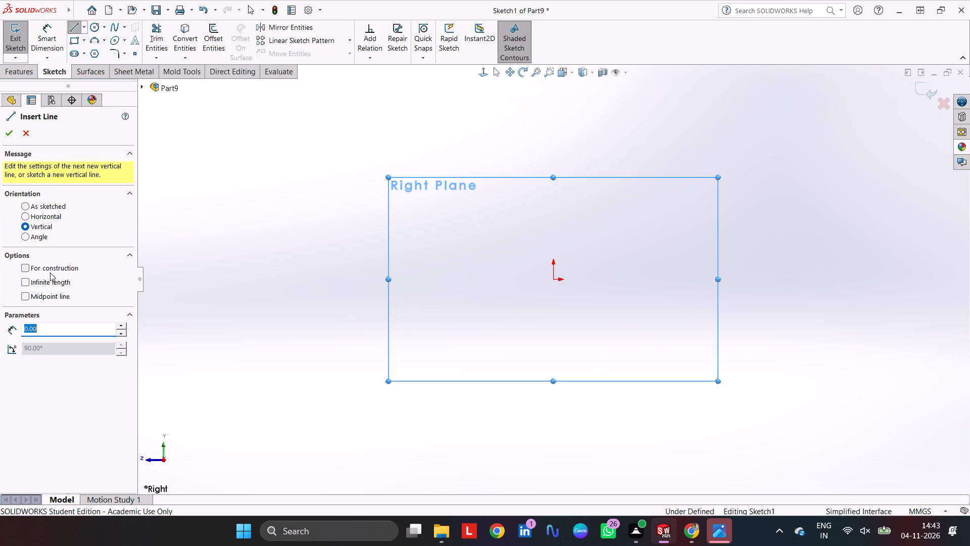
pyautogui.click(50, 283)
pyautogui.click(48, 268)
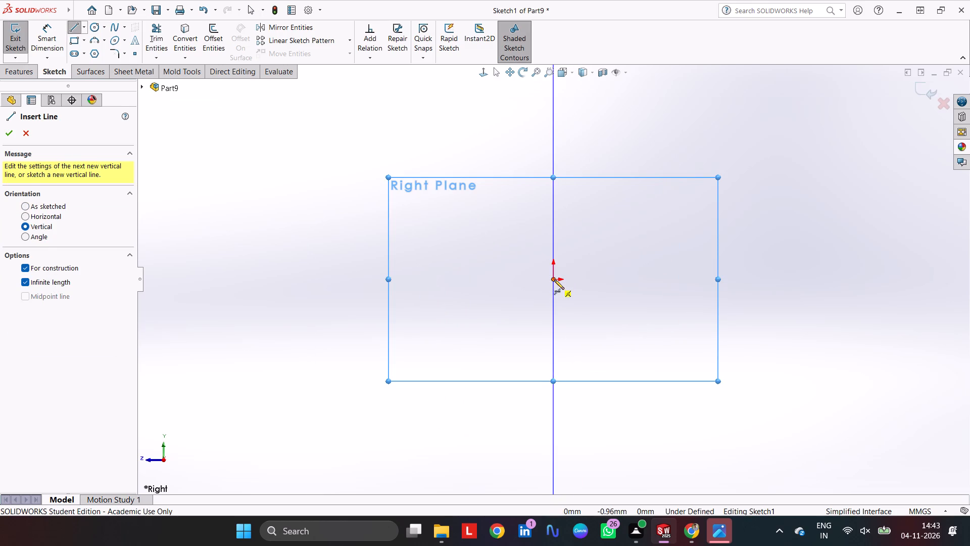
pyautogui.click(554, 280)
pyautogui.click(12, 136)
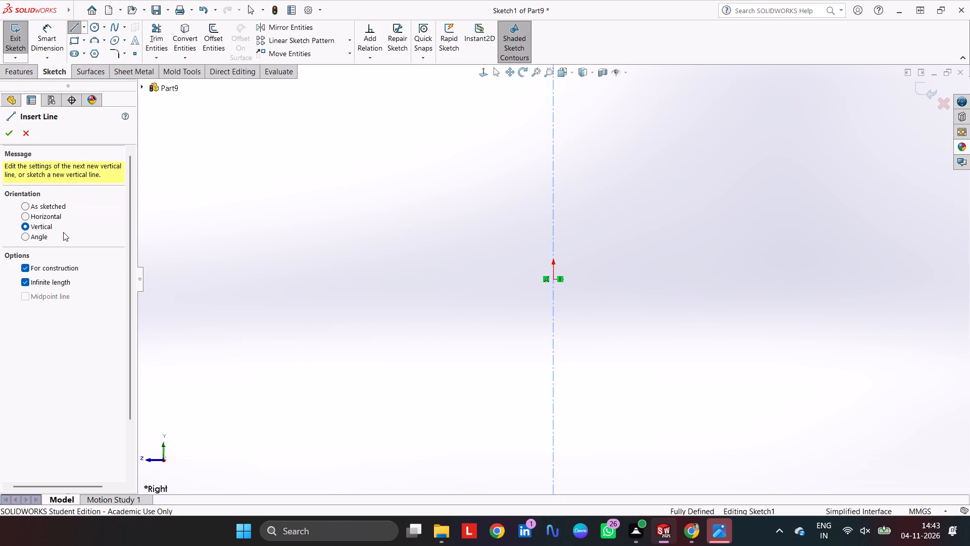
pyautogui.click(44, 209)
pyautogui.click(43, 215)
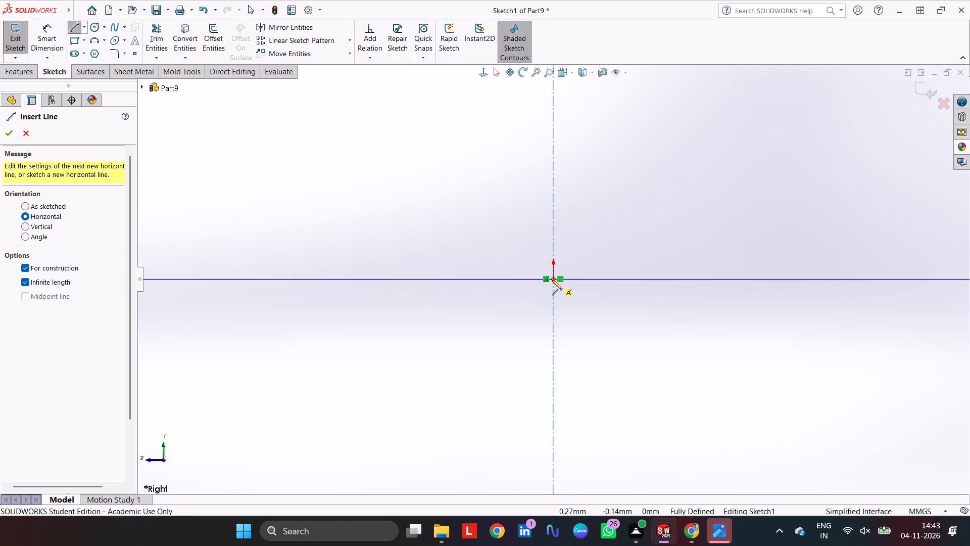
pyautogui.click(554, 281)
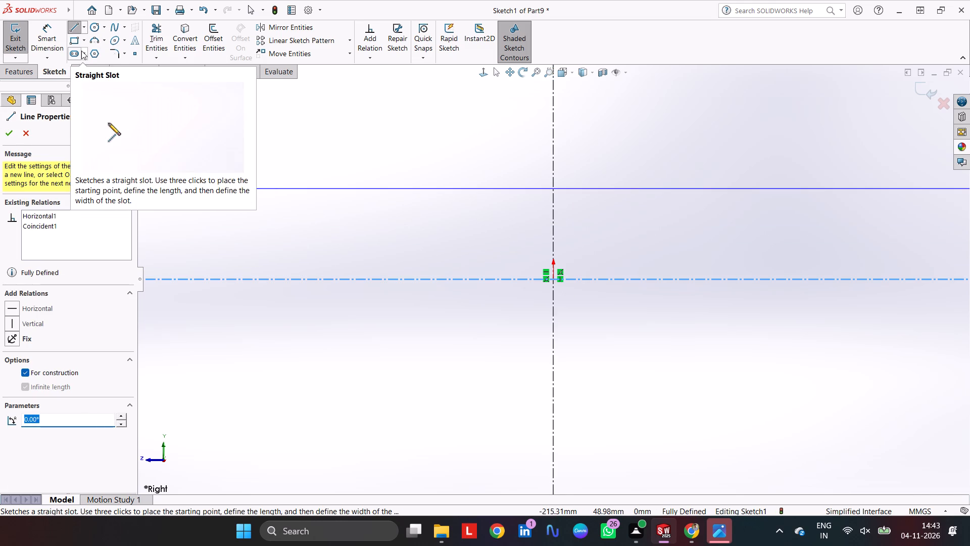
# Sketch a vertical straight slot on the vertical construction line, about 65 mm between arc centres and 78 mm wide.
pyautogui.click(43, 30)
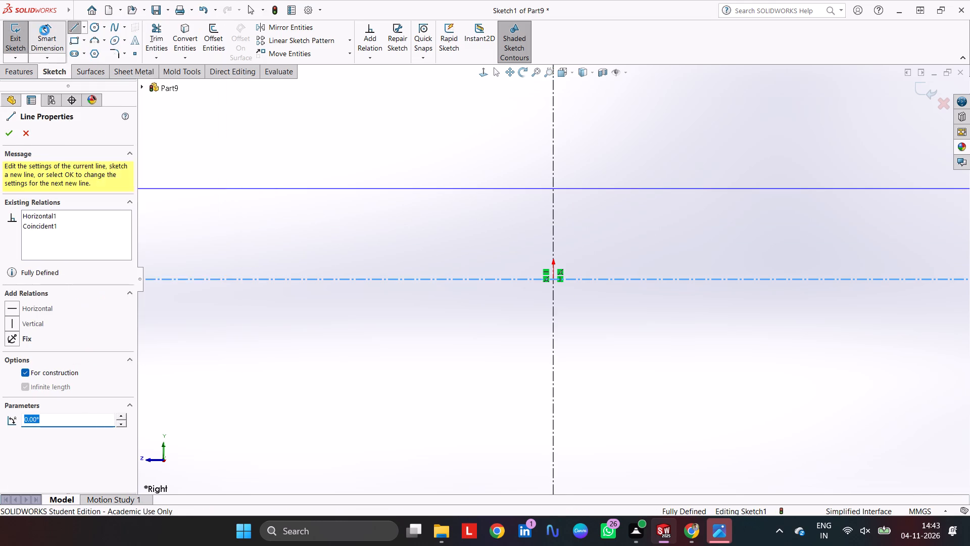
pyautogui.click(68, 52)
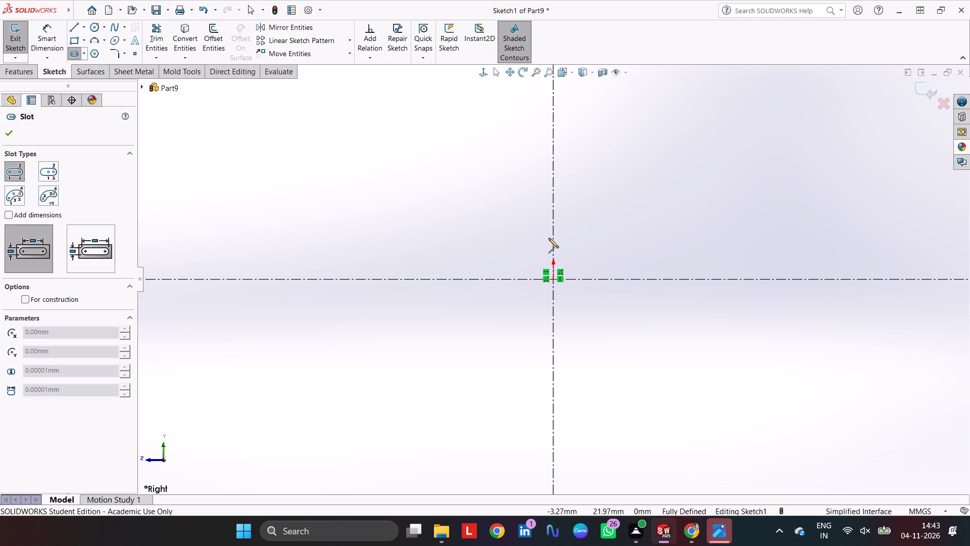
pyautogui.click(553, 232)
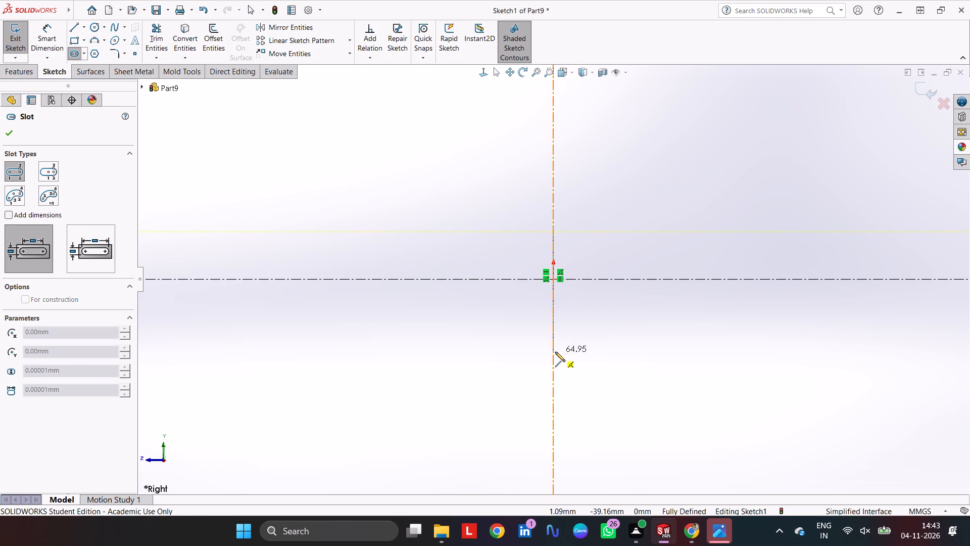
pyautogui.click(555, 352)
pyautogui.moveTo(481, 293); pyautogui.dragTo(475, 289)
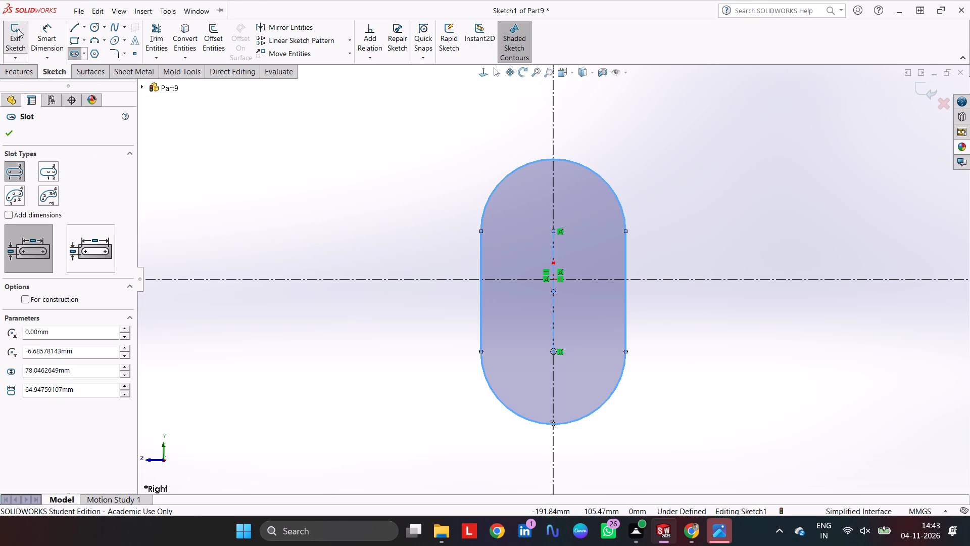
# Dimension the slot's upper arc with a radius of 122/2 mm.
pyautogui.click(47, 23)
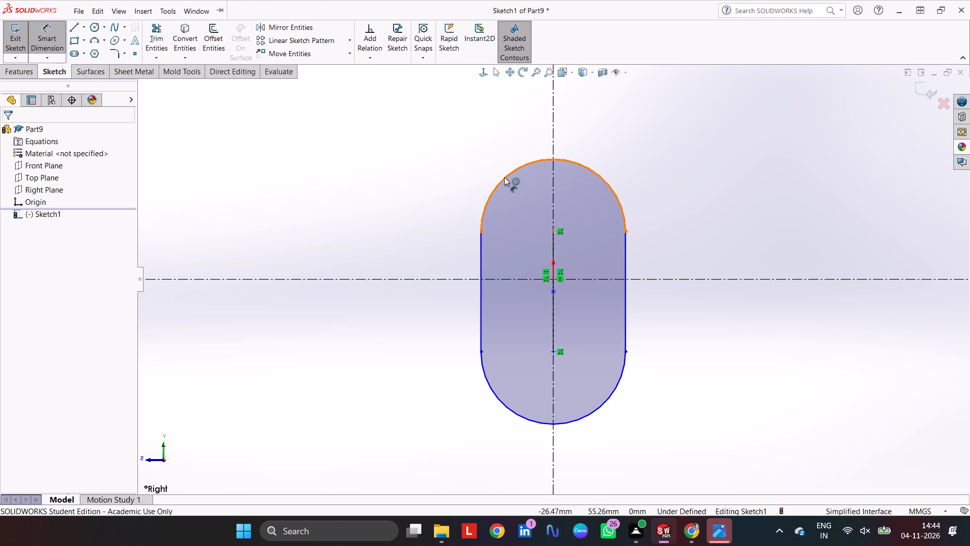
pyautogui.click(504, 177)
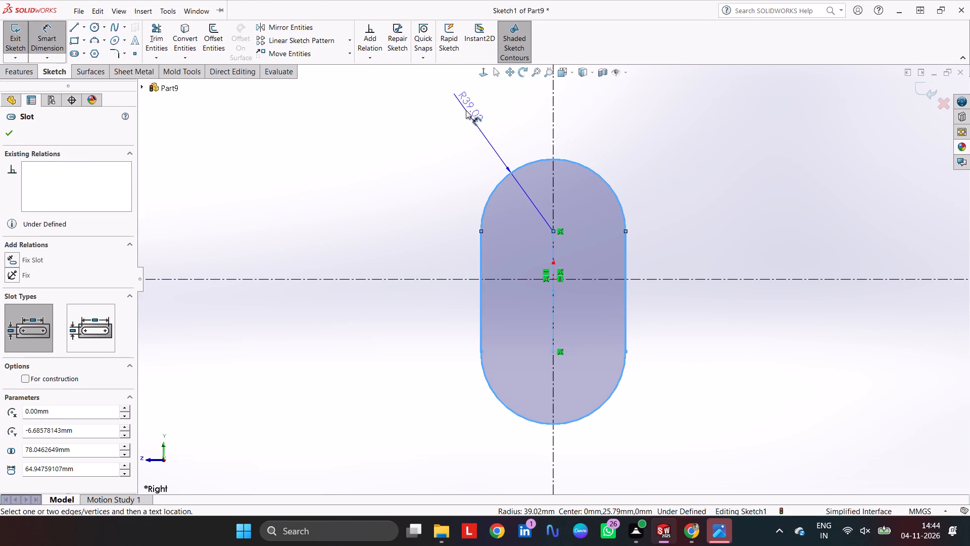
pyautogui.click(465, 109)
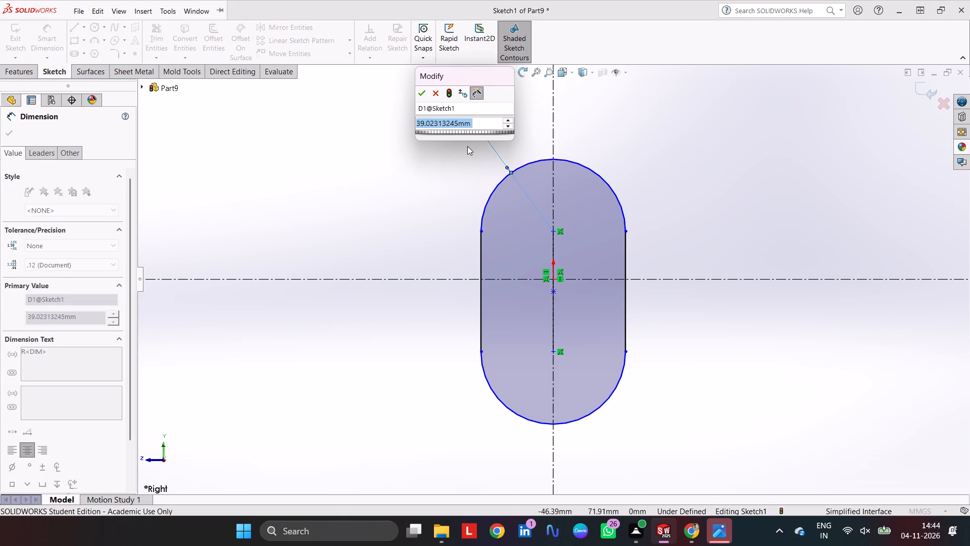
pyautogui.write('122')
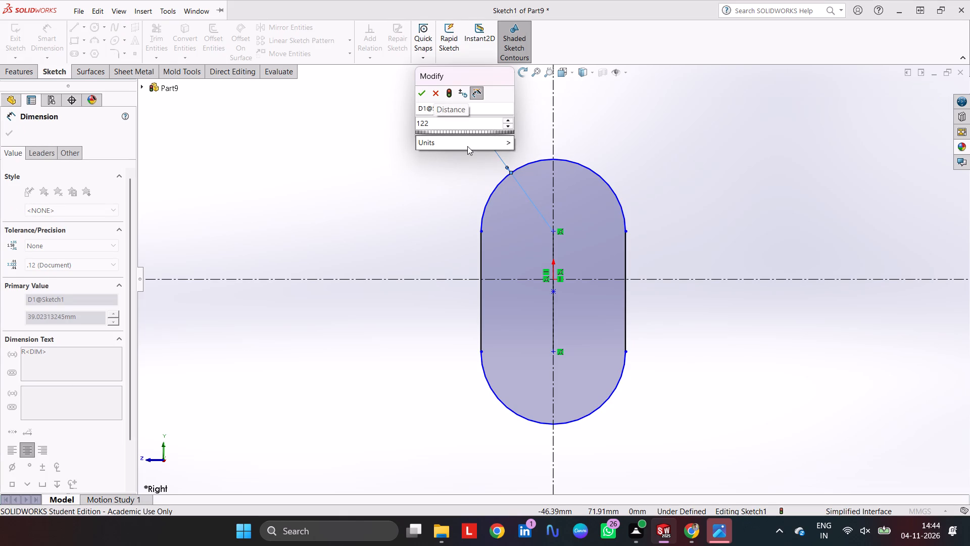
pyautogui.press('/')
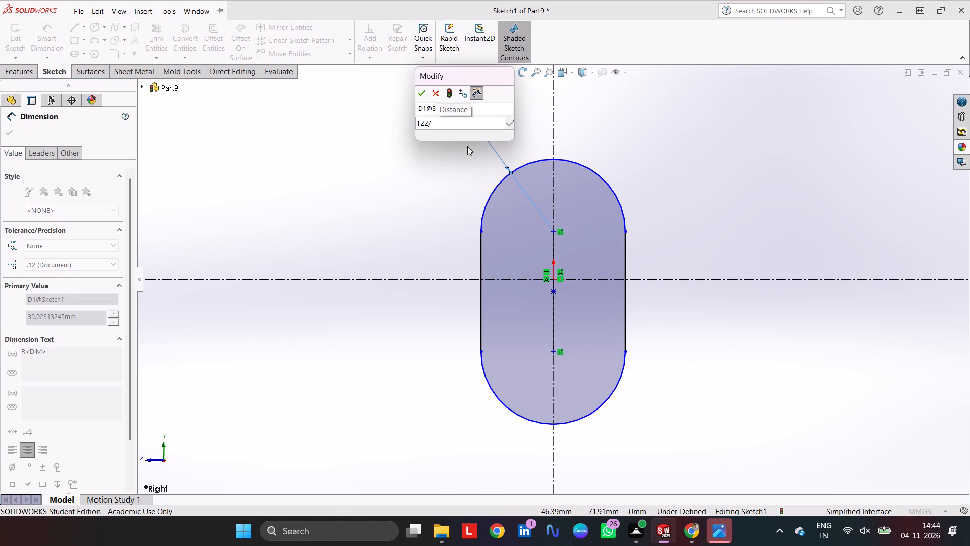
pyautogui.press('2')
pyautogui.press('Return')
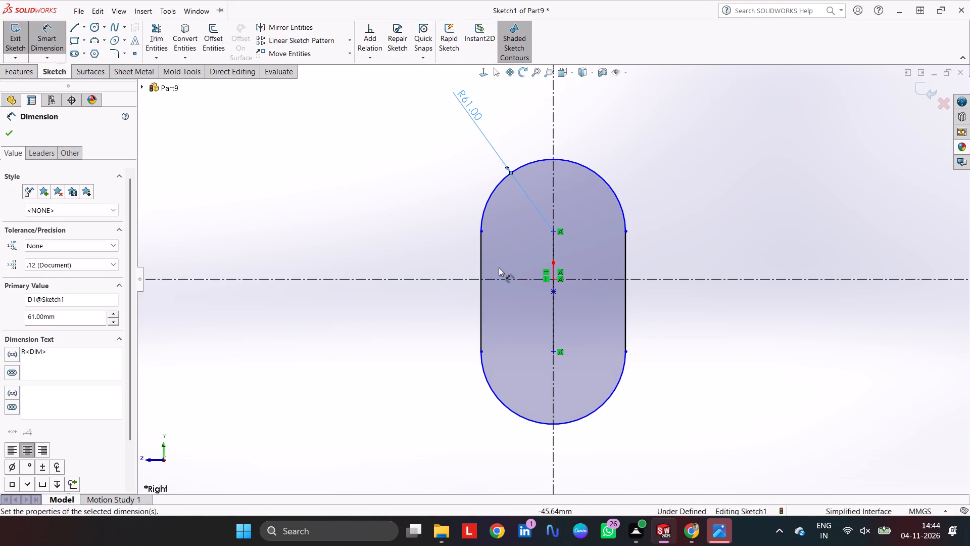
# Dimension the vertical distance between the slot's two arc centres.
pyautogui.click(555, 232)
pyautogui.click(551, 354)
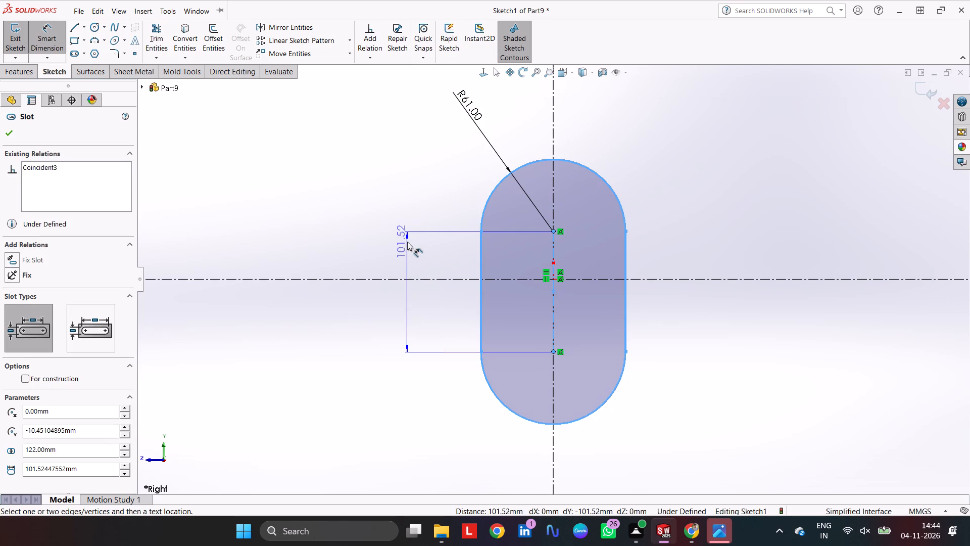
pyautogui.click(408, 245)
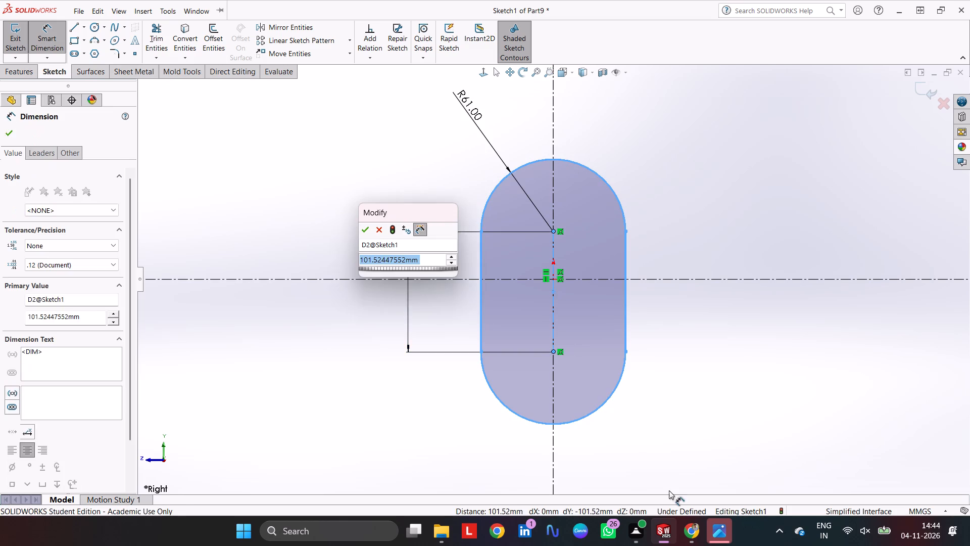
pyautogui.click(642, 480)
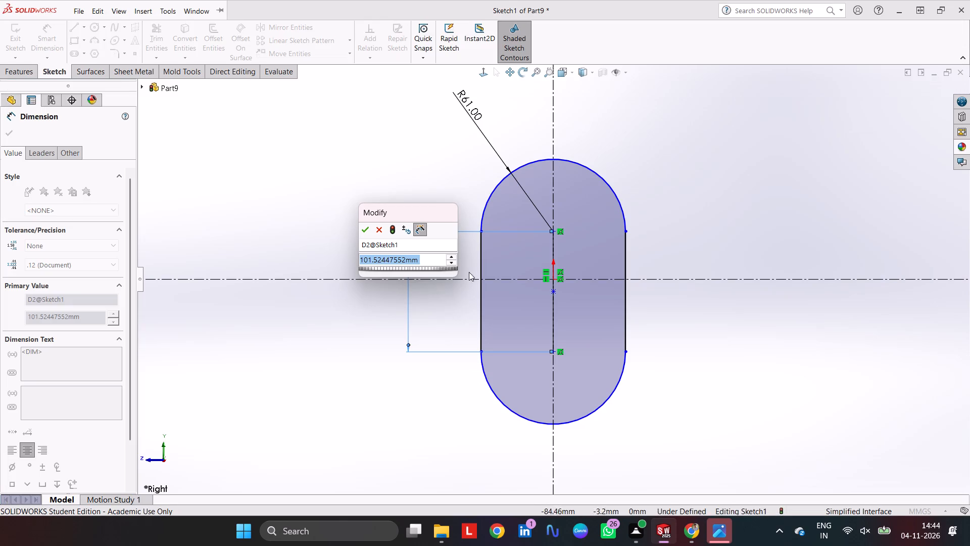
pyautogui.click(375, 228)
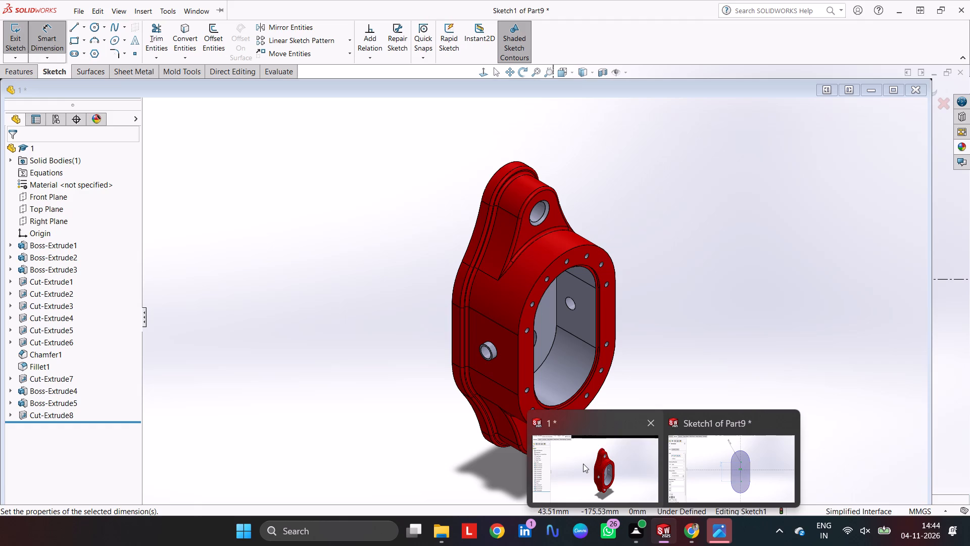
# Examine the arc-centre spacing in the Boss-Extrude1 sketch of housing part 1, and return to the new part's sketch.
pyautogui.click(583, 464)
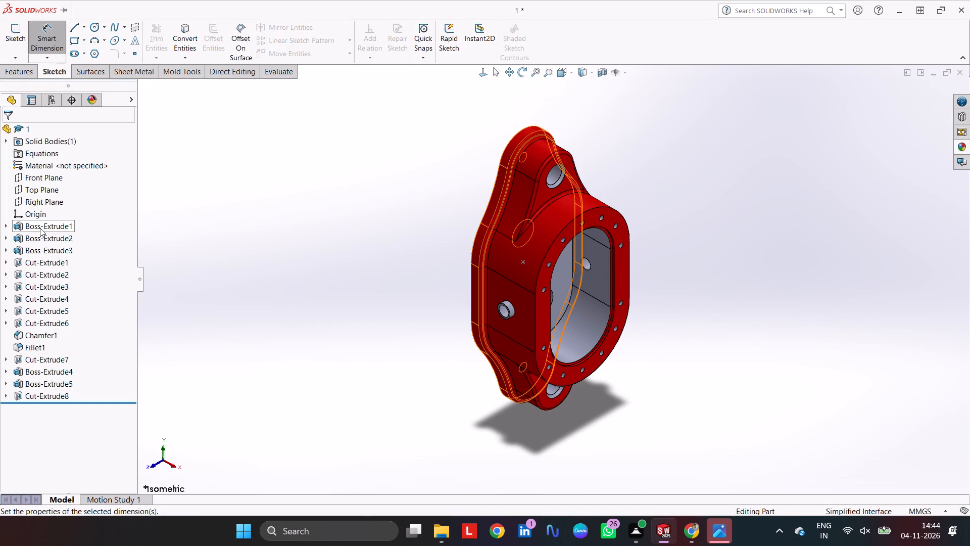
pyautogui.click(46, 228)
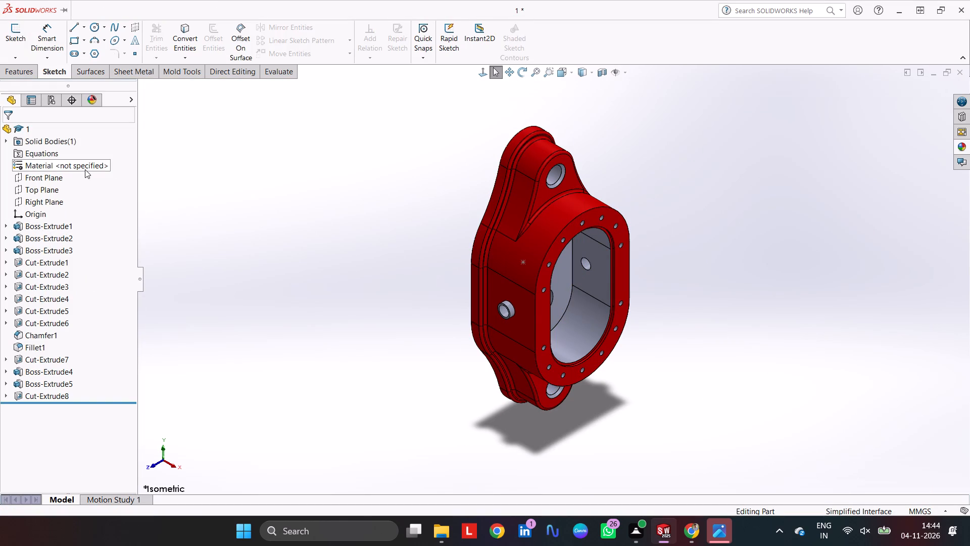
pyautogui.click(52, 224)
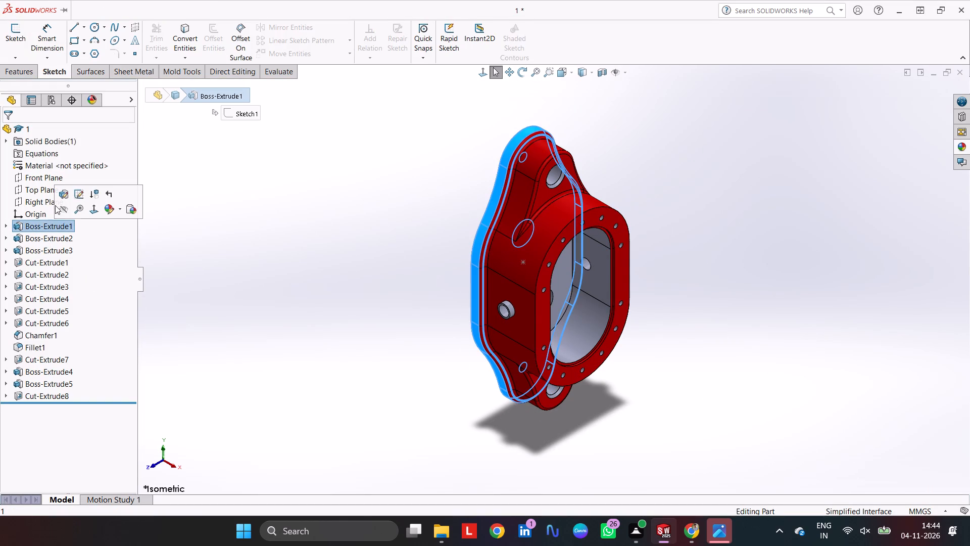
pyautogui.click(73, 195)
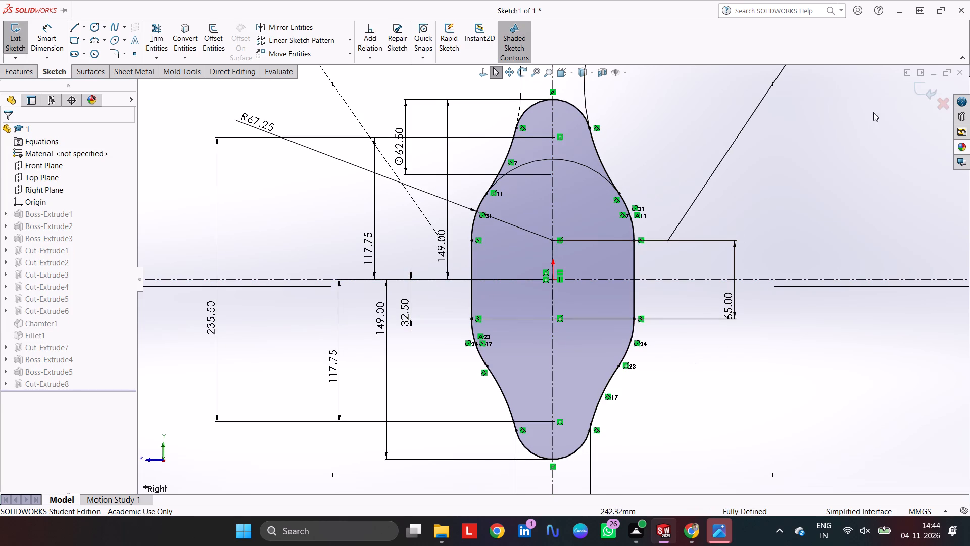
pyautogui.click(926, 81)
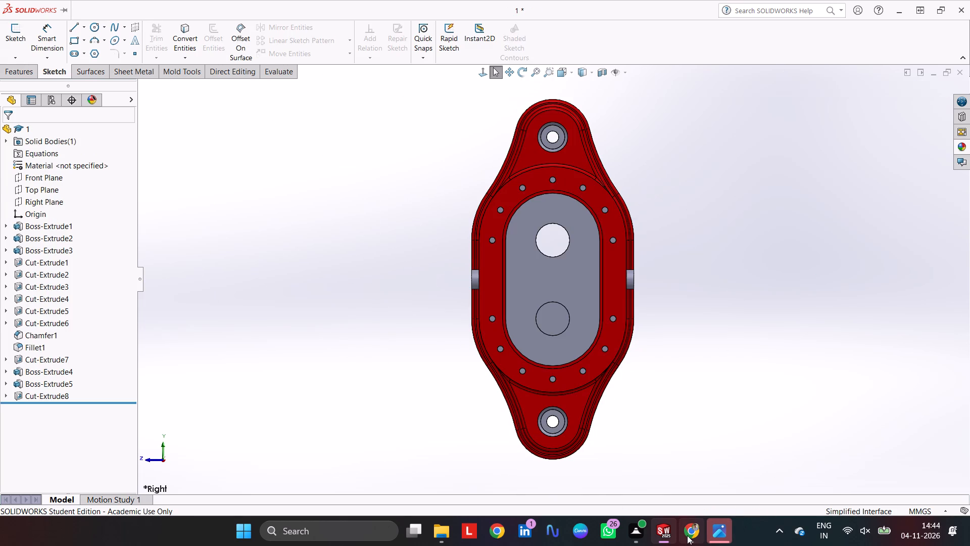
pyautogui.click(738, 470)
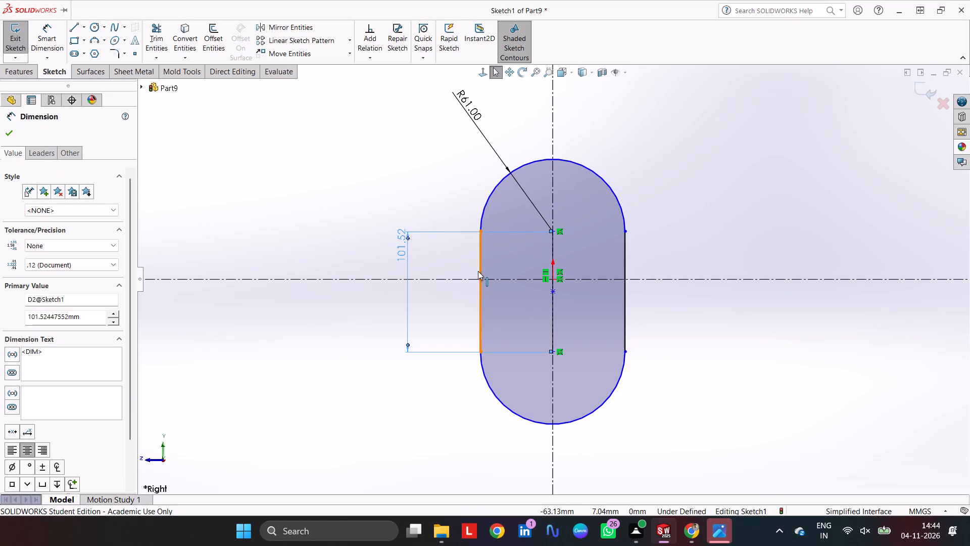
# Set the distance between the slot's arc centres to 65 mm.
pyautogui.doubleClick(402, 245)
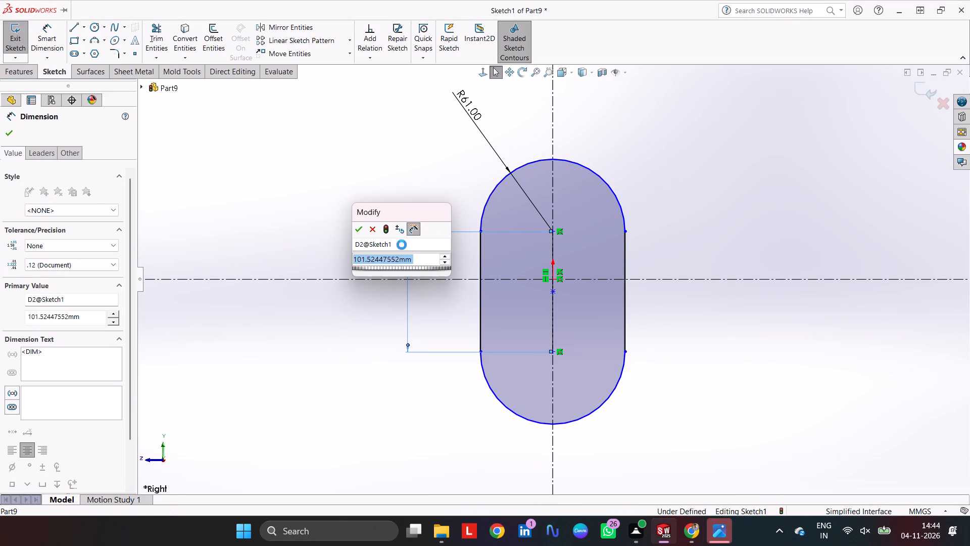
pyautogui.write('65')
pyautogui.press('Return')
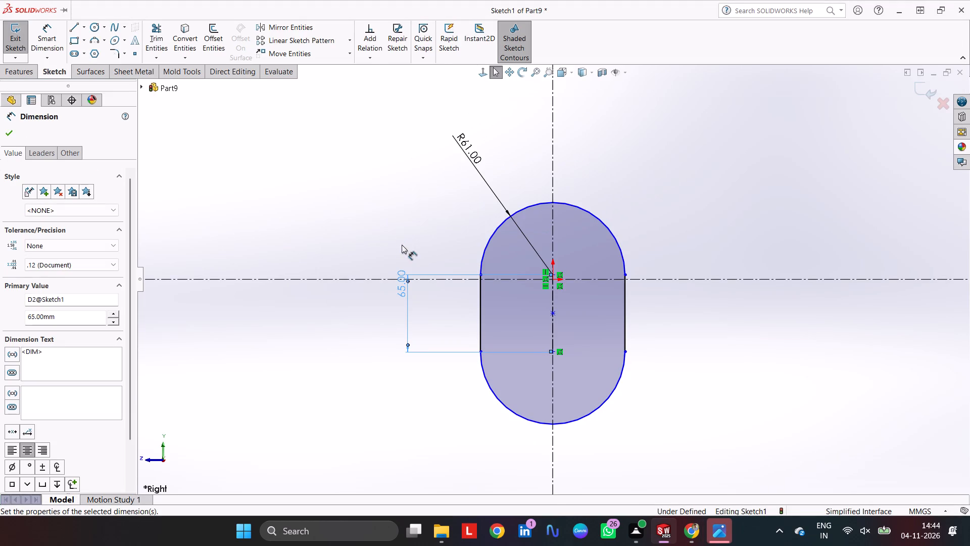
# Dimension the slot's lower arc centre at 65/2 mm from the horizontal construction line.
pyautogui.click(555, 276)
pyautogui.click(554, 279)
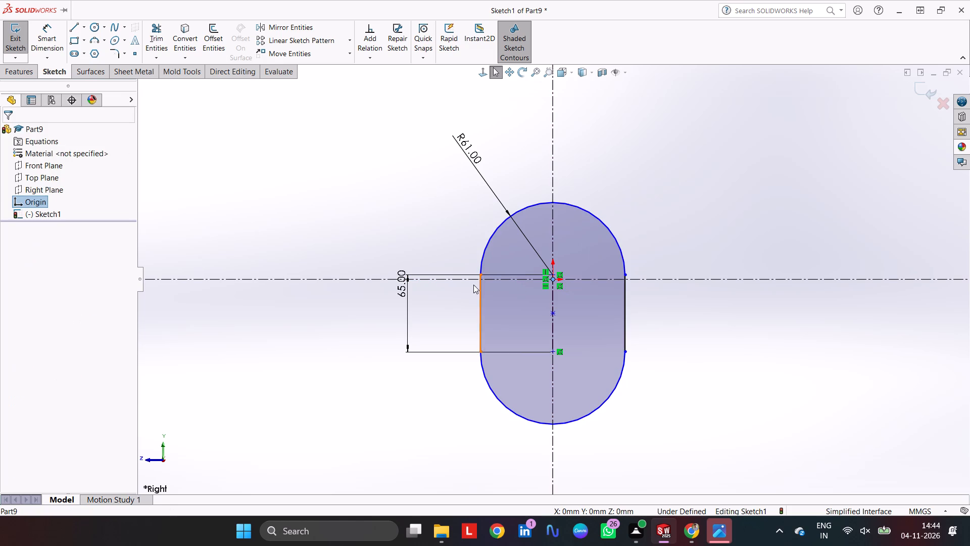
pyautogui.click(51, 28)
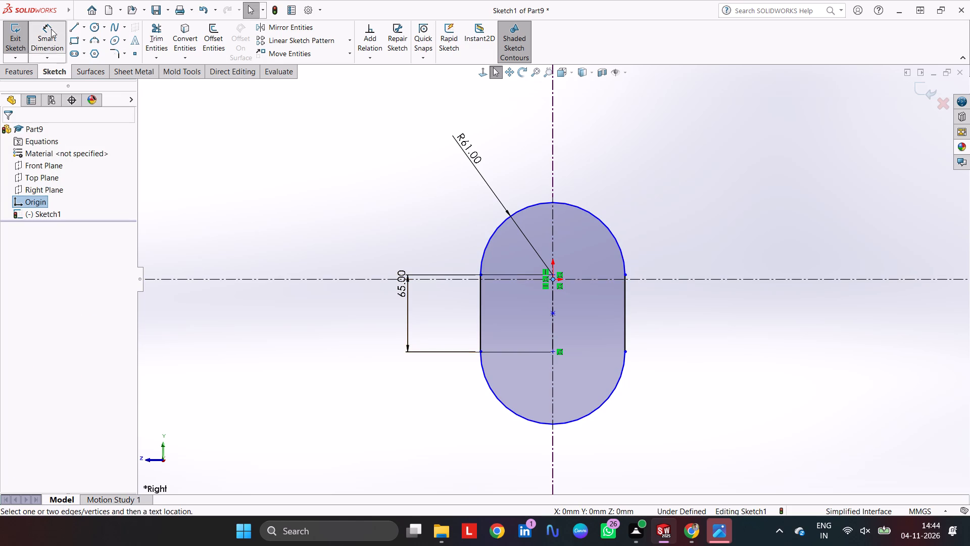
pyautogui.click(554, 351)
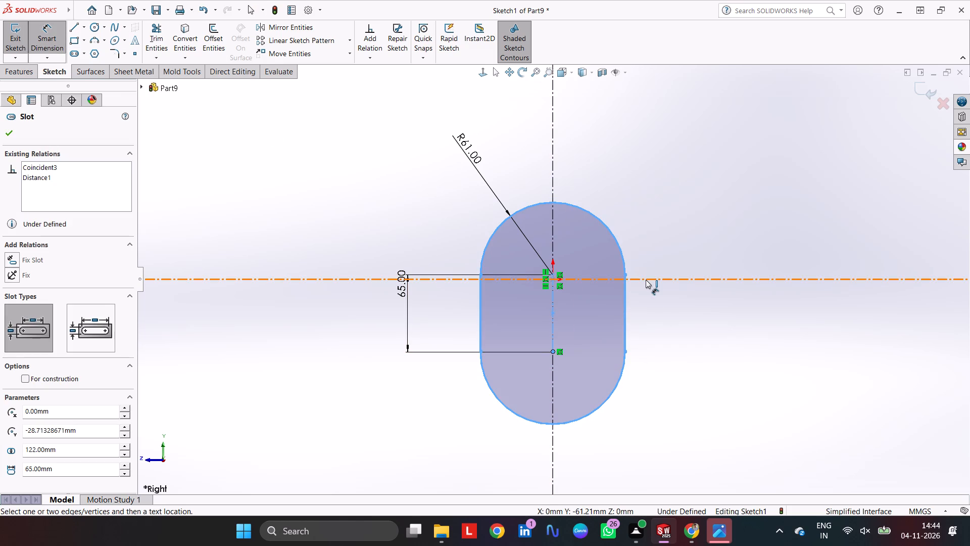
pyautogui.click(646, 280)
pyautogui.moveTo(674, 325); pyautogui.dragTo(681, 331)
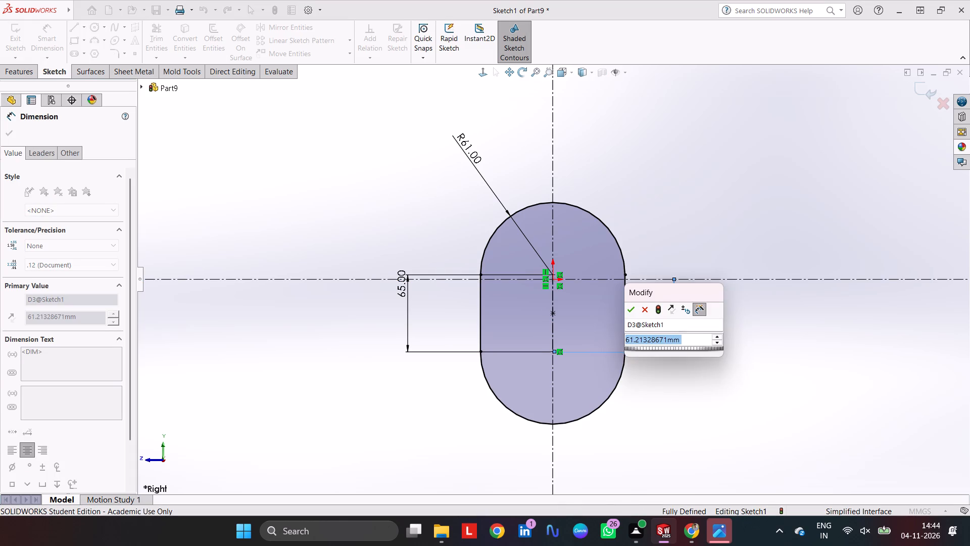
pyautogui.write('65')
pyautogui.write('/2')
pyautogui.press('Return')
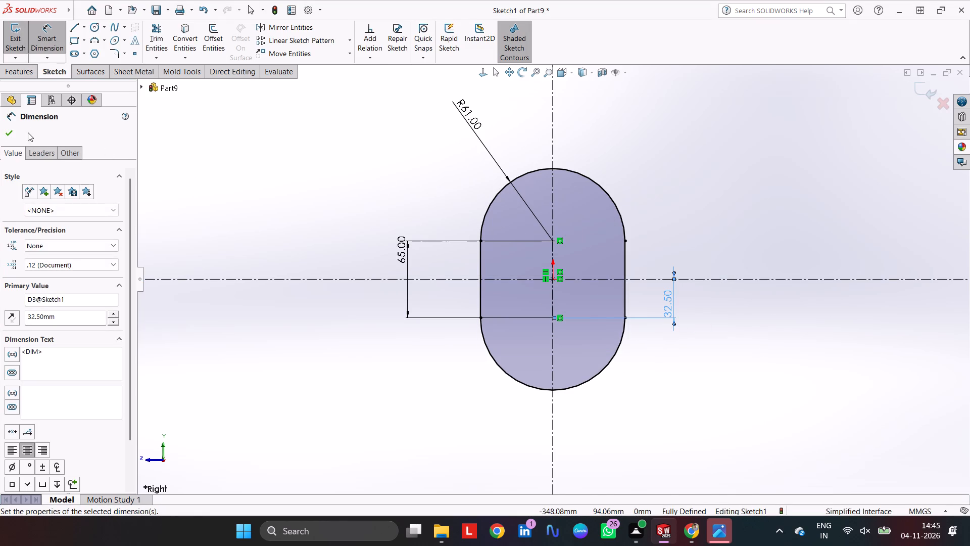
pyautogui.click(6, 134)
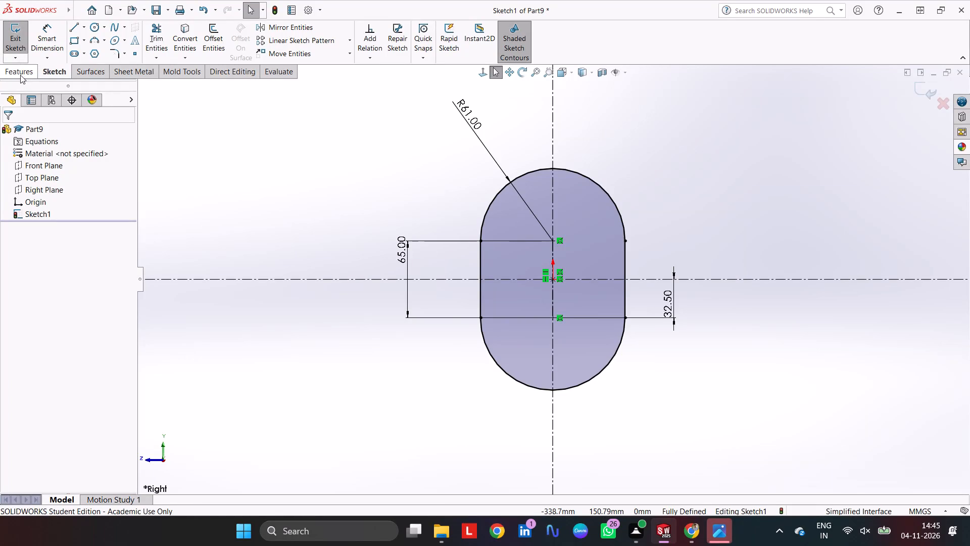
# Extrude the slot-shaped profile as a solid plate 12.5 mm thick.
pyautogui.click(26, 70)
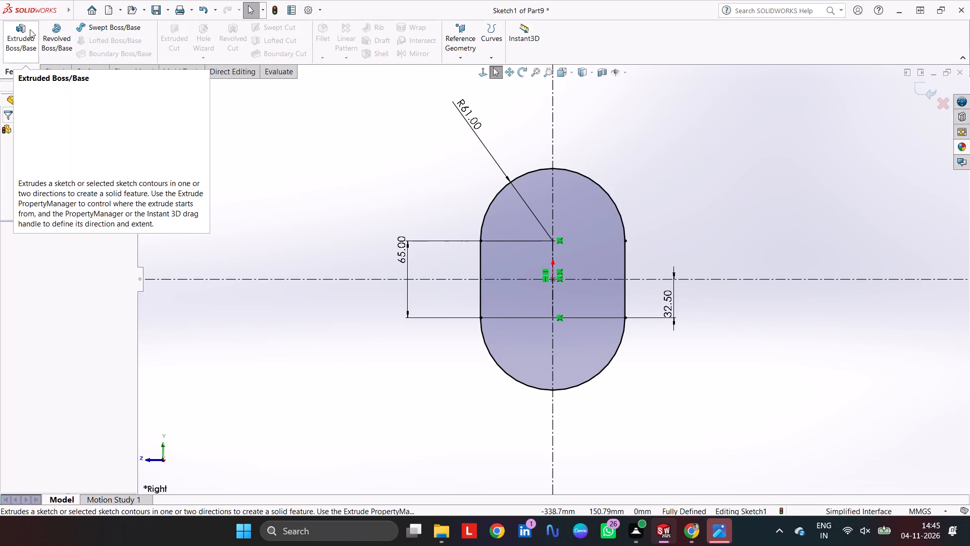
pyautogui.click(64, 69)
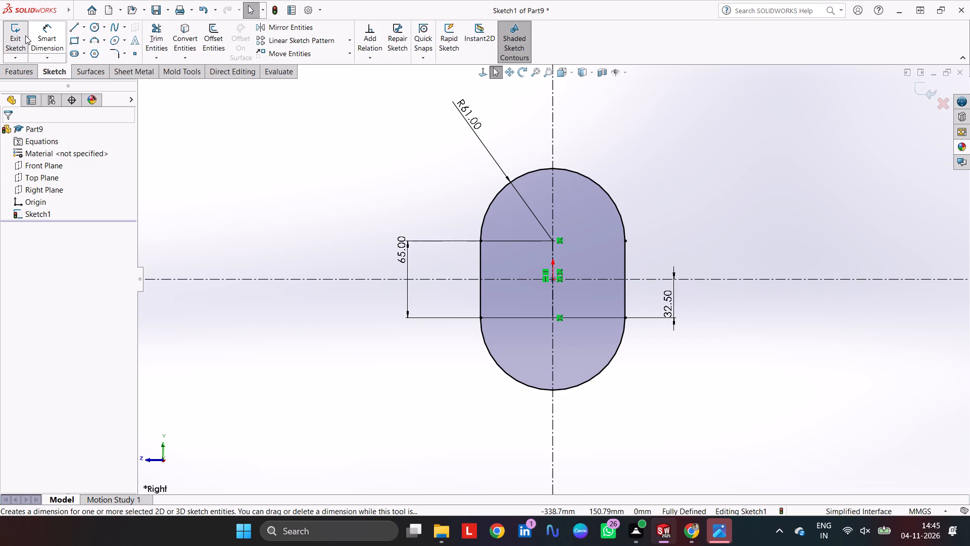
pyautogui.click(25, 70)
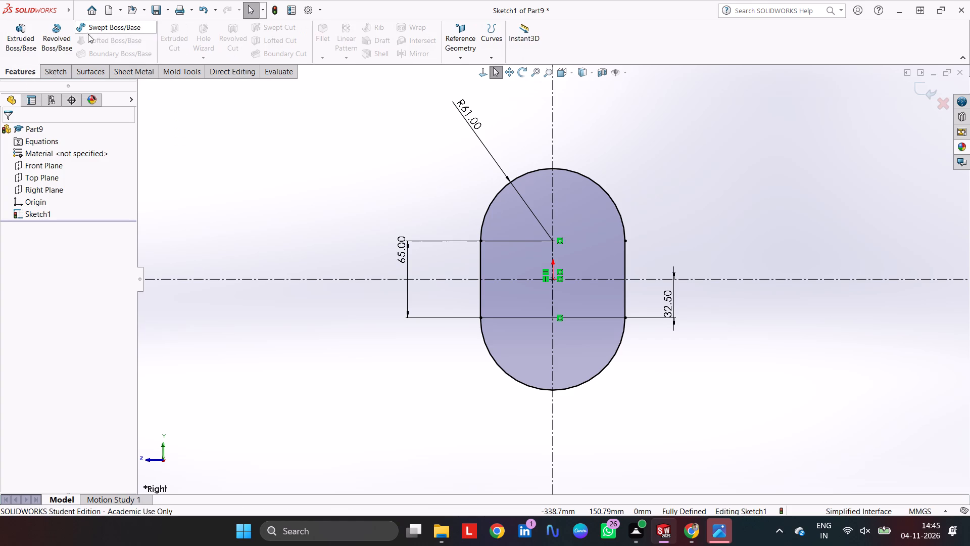
pyautogui.click(25, 36)
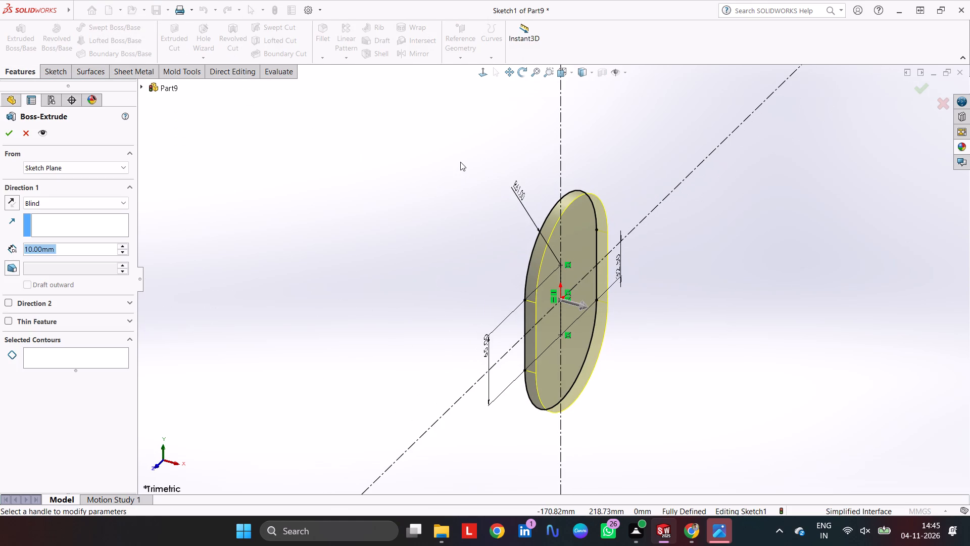
pyautogui.write('12.5')
pyautogui.press('Return')
pyautogui.press('Return')
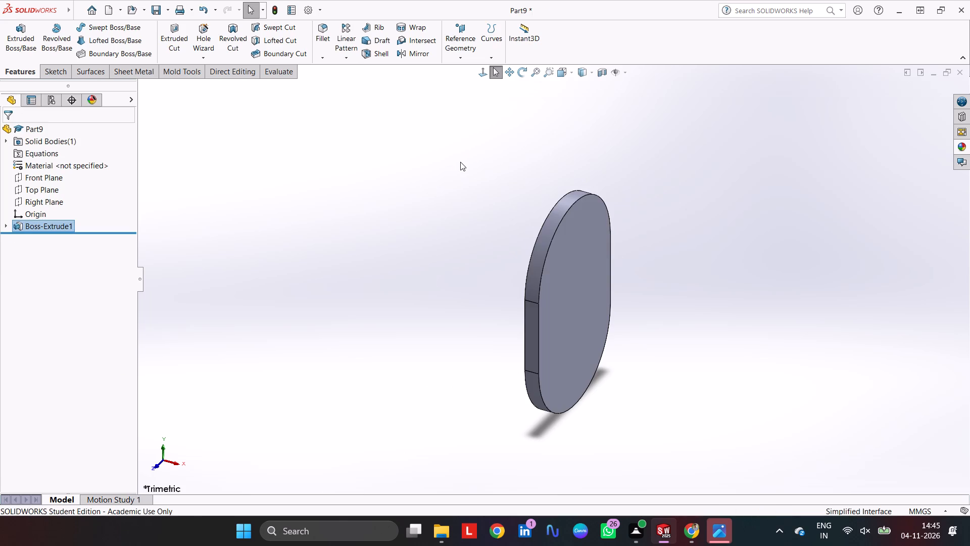
pyautogui.click(741, 309)
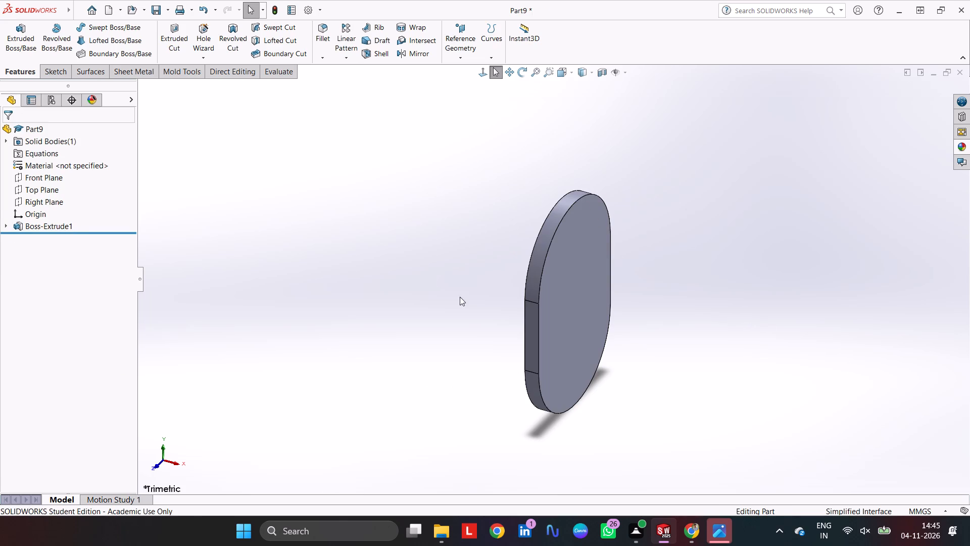
# Start a sketch on the plate's back flat face and draw a vertical infinite construction line through the origin.
pyautogui.moveTo(609, 303); pyautogui.dragTo(700, 398, button='middle')
pyautogui.click(581, 296)
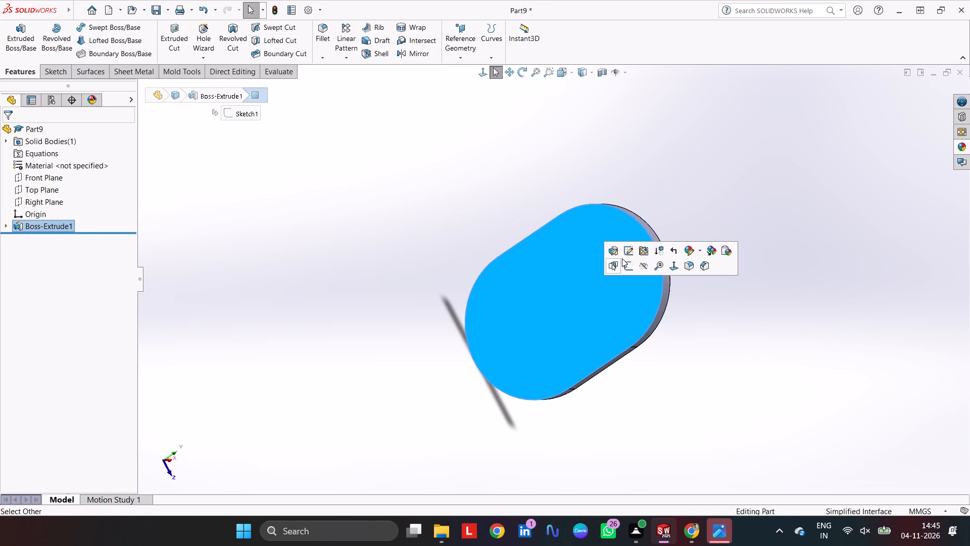
pyautogui.click(627, 268)
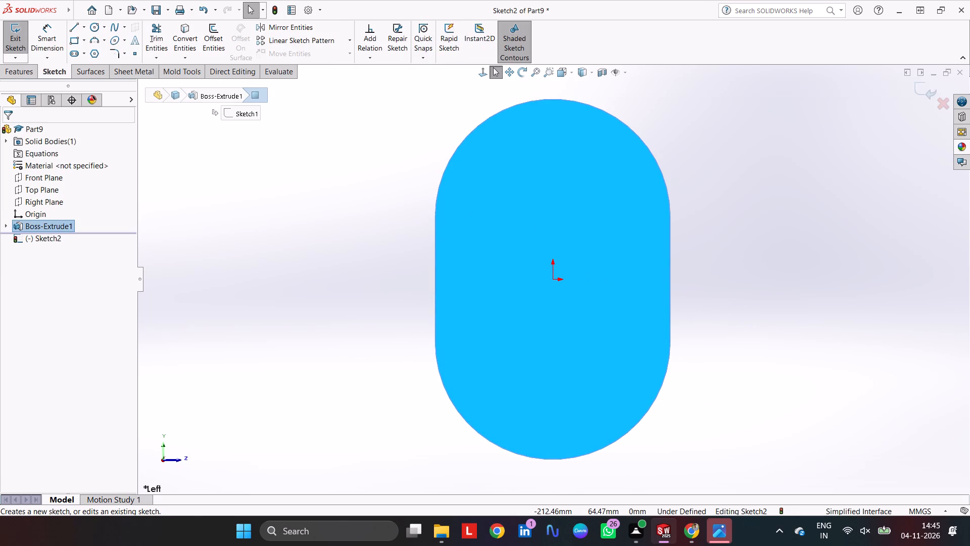
pyautogui.click(78, 26)
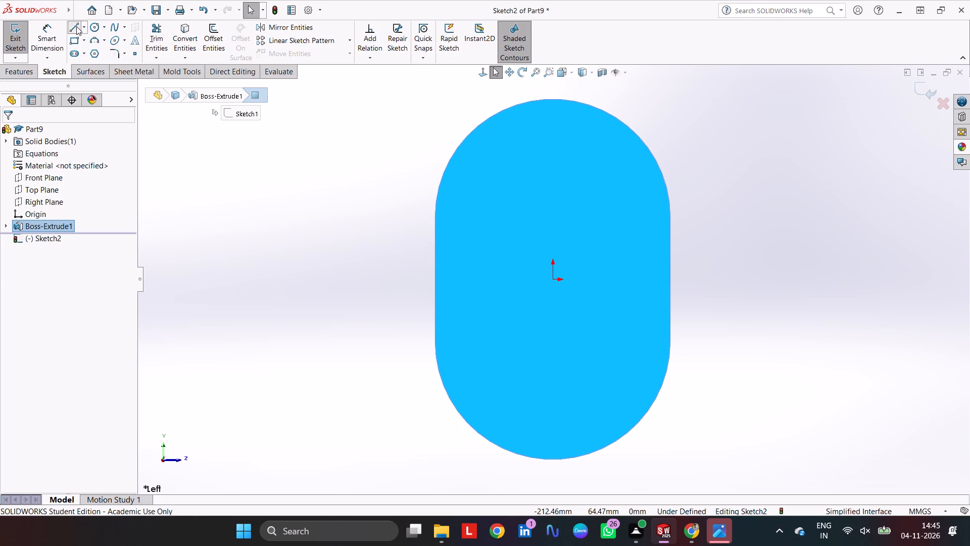
pyautogui.click(34, 222)
pyautogui.click(55, 283)
pyautogui.click(52, 265)
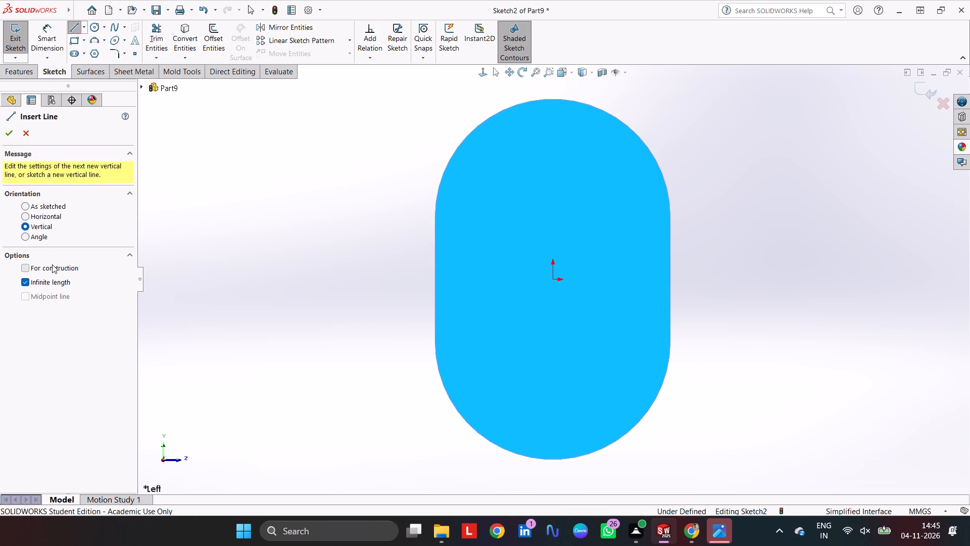
pyautogui.click(553, 280)
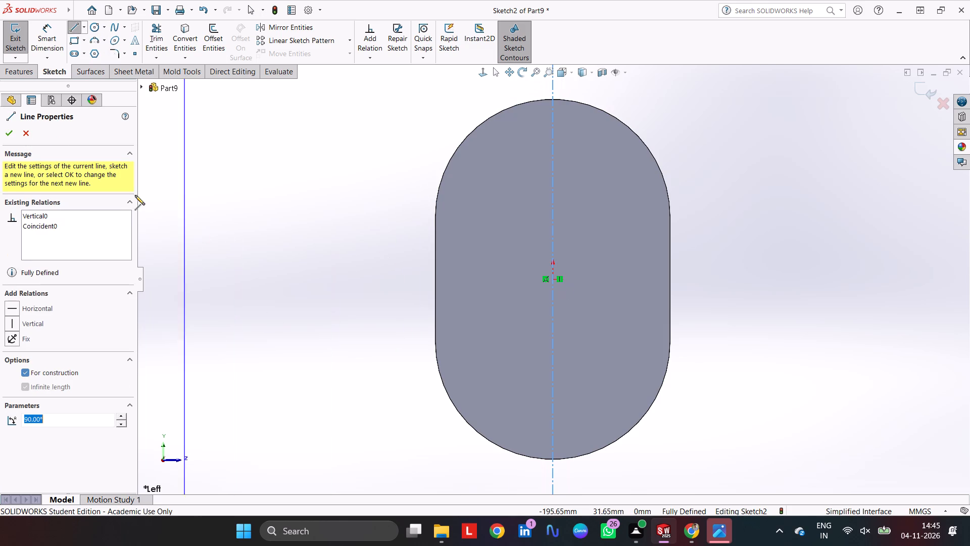
pyautogui.click(7, 134)
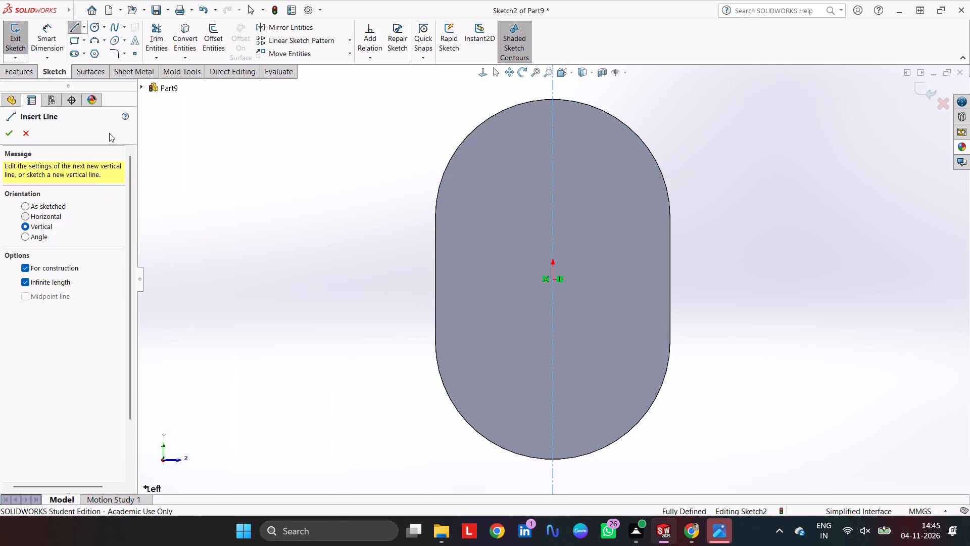
# Sketch a vertical straight slot between the plate's two arc centres, 65 mm between centres and about 40 mm wide.
pyautogui.click(73, 55)
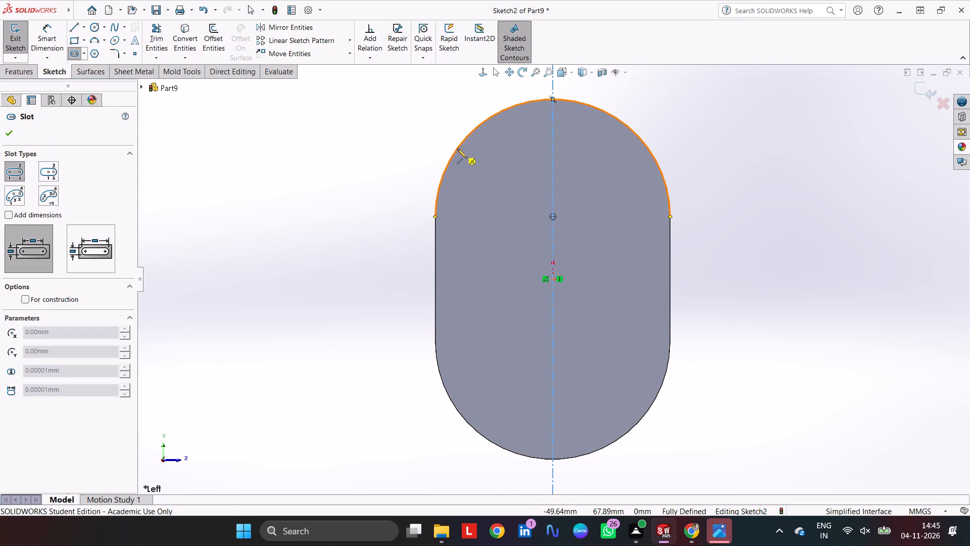
pyautogui.click(553, 216)
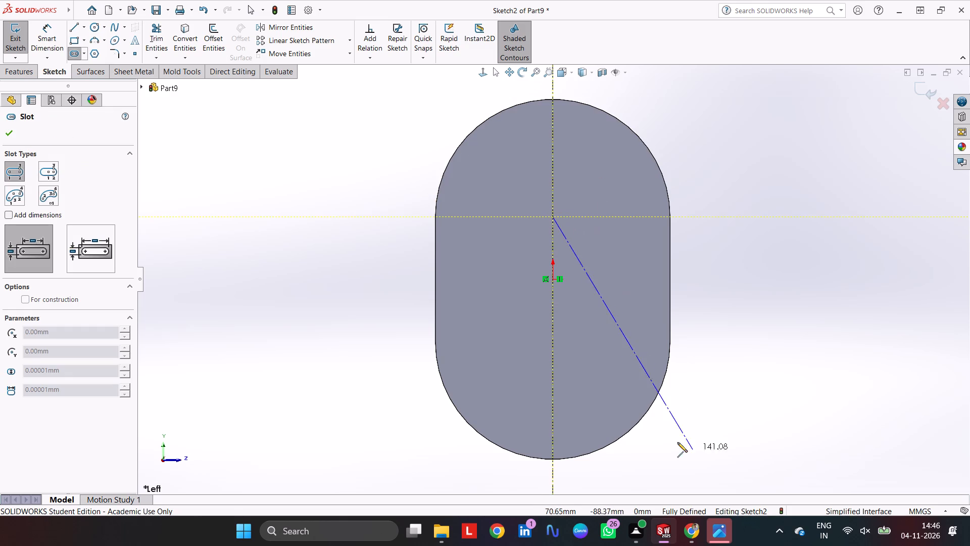
pyautogui.click(553, 343)
pyautogui.moveTo(514, 376); pyautogui.dragTo(506, 386)
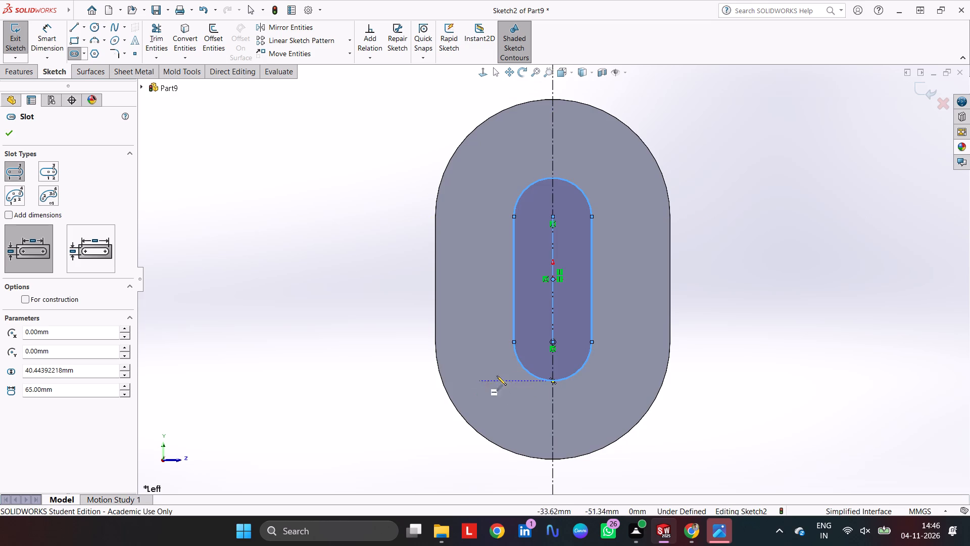
# Dimension the inner slot's upper end arc with a radius of 11.5 mm.
pyautogui.click(46, 28)
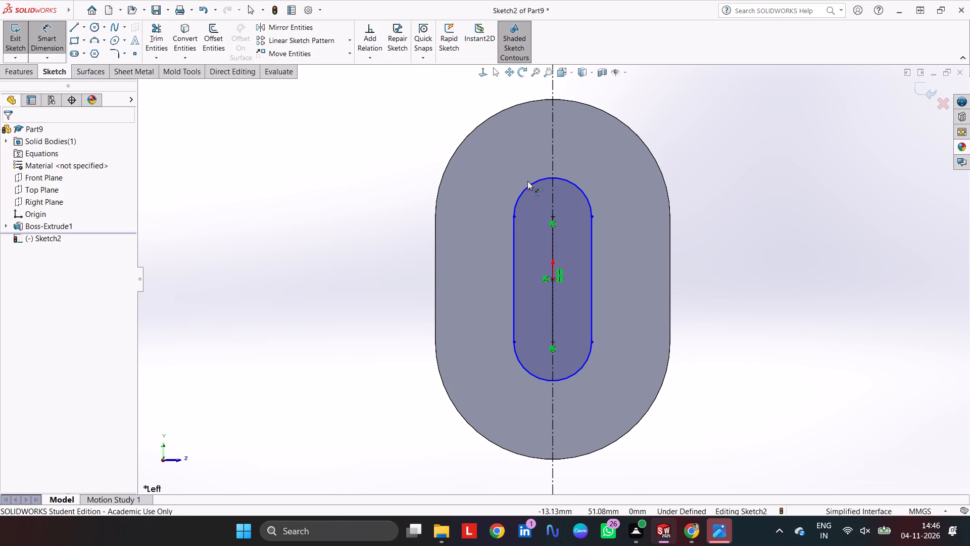
pyautogui.click(530, 188)
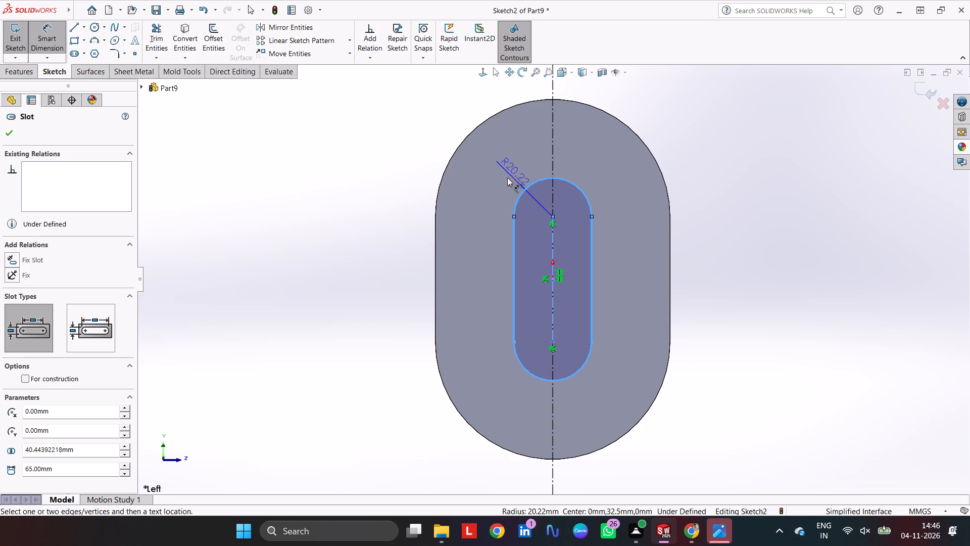
pyautogui.click(504, 179)
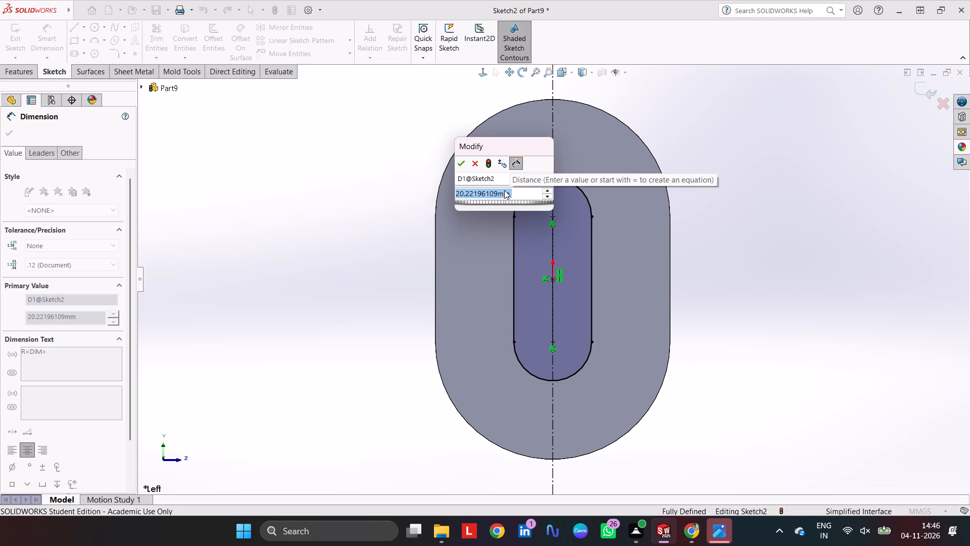
pyautogui.write('11.5')
pyautogui.press('Return')
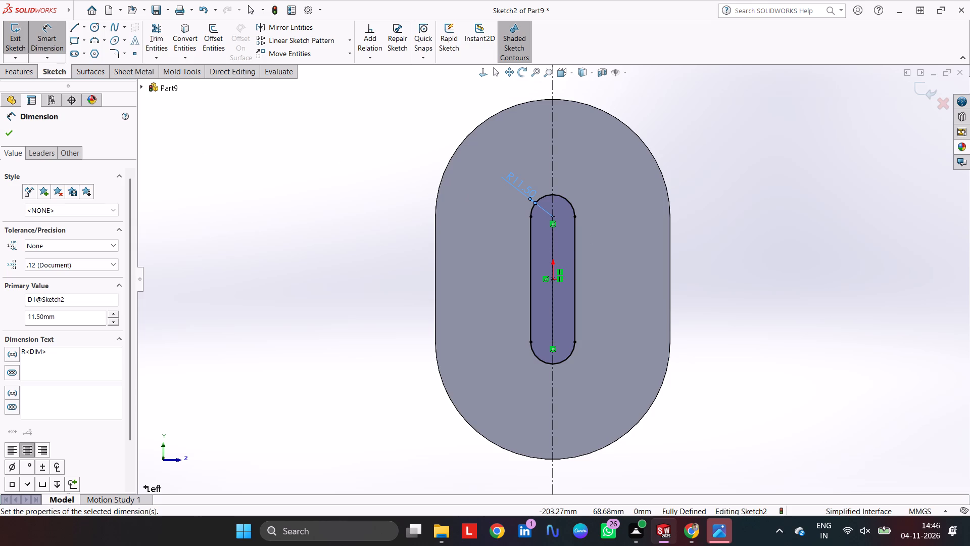
# Cut the inner slot into the plate as a blind pocket 6.25 mm deep.
pyautogui.click(20, 70)
pyautogui.click(169, 35)
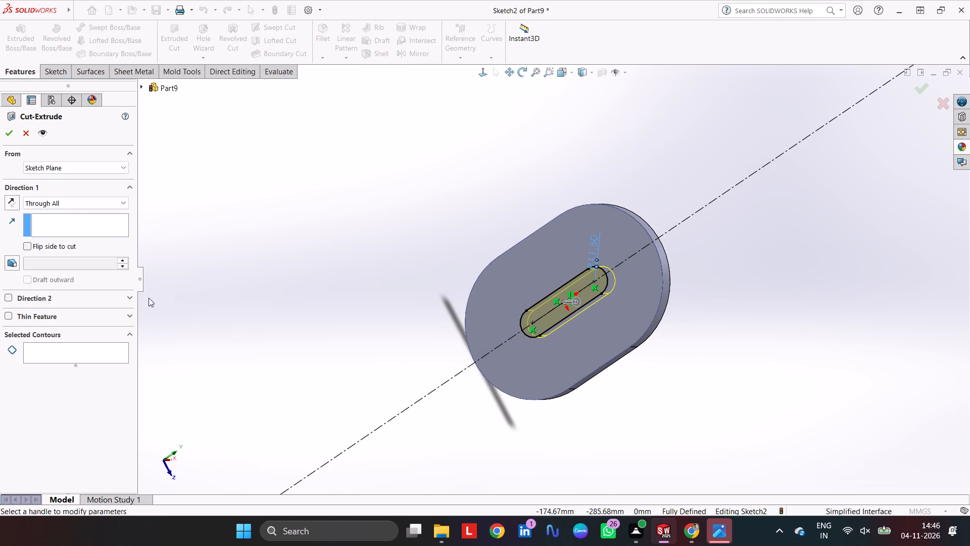
pyautogui.click(71, 201)
pyautogui.click(71, 211)
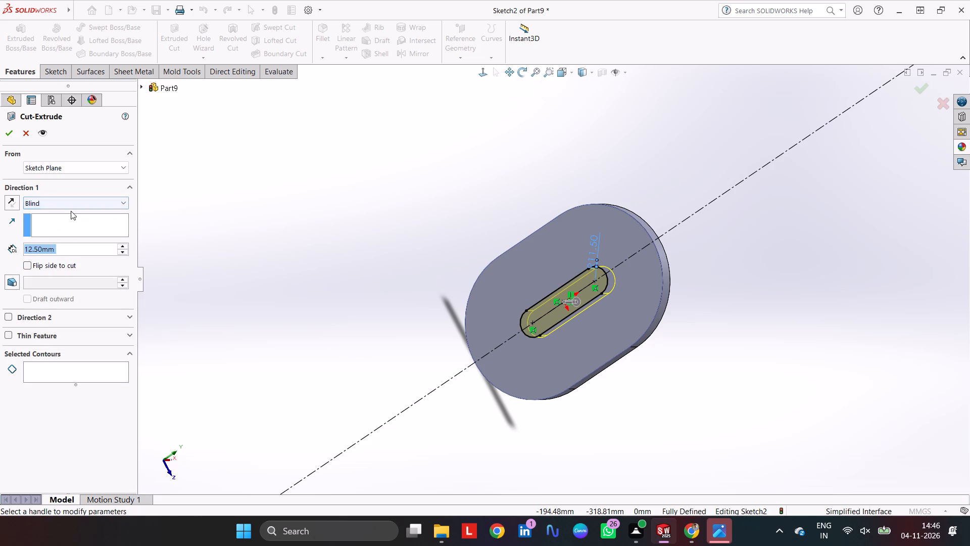
pyautogui.scroll(-3, 549, 276)
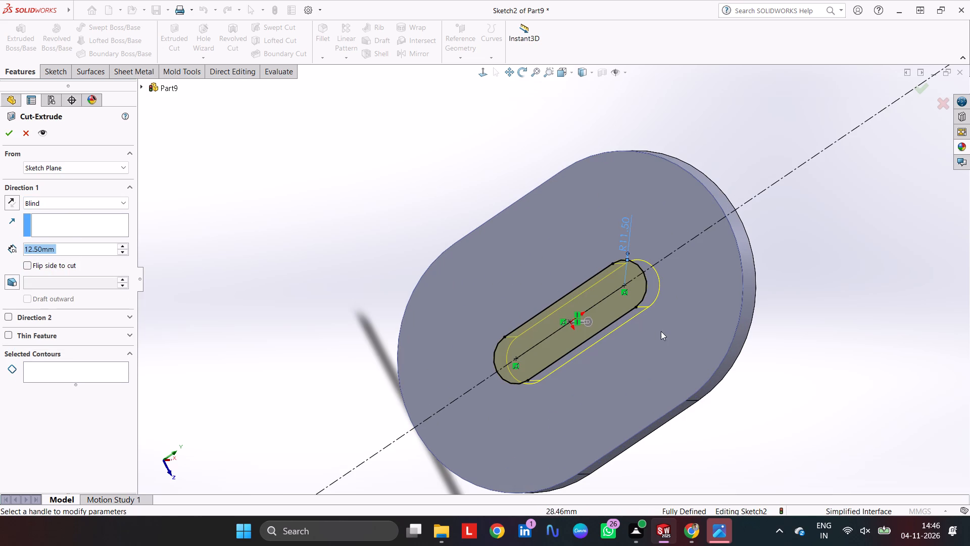
pyautogui.moveTo(651, 324); pyautogui.dragTo(620, 275, button='middle')
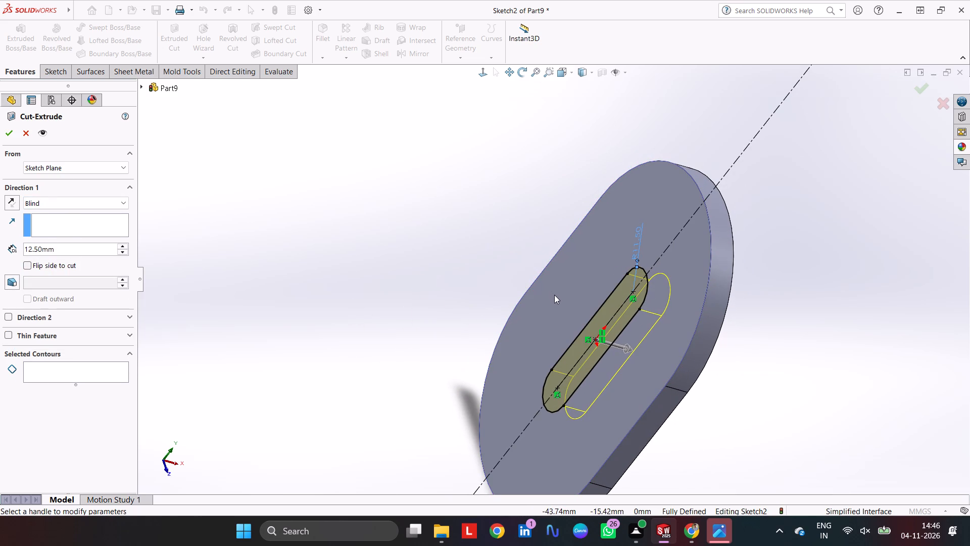
pyautogui.click(70, 248)
pyautogui.moveTo(70, 248); pyautogui.dragTo(82, 241)
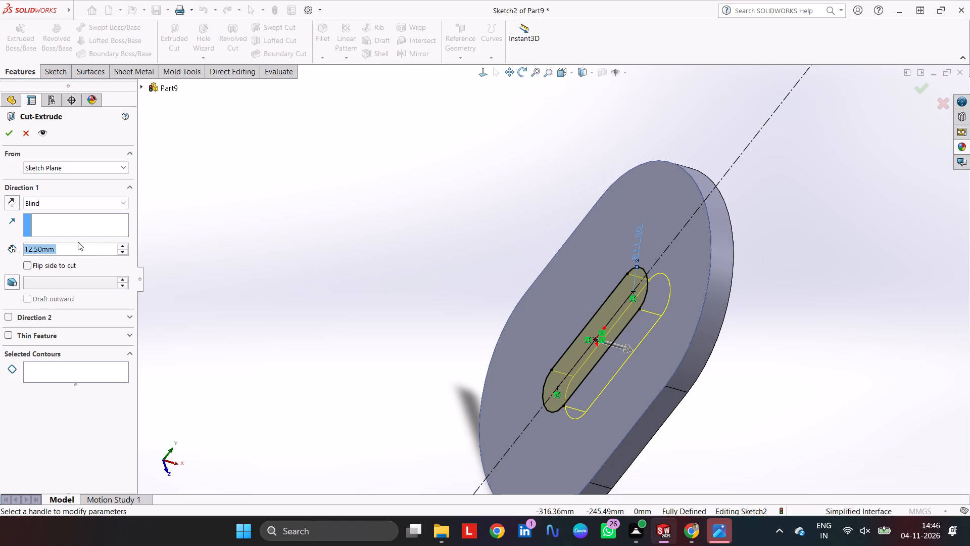
pyautogui.press('6')
pyautogui.write('.25')
pyautogui.press('Return')
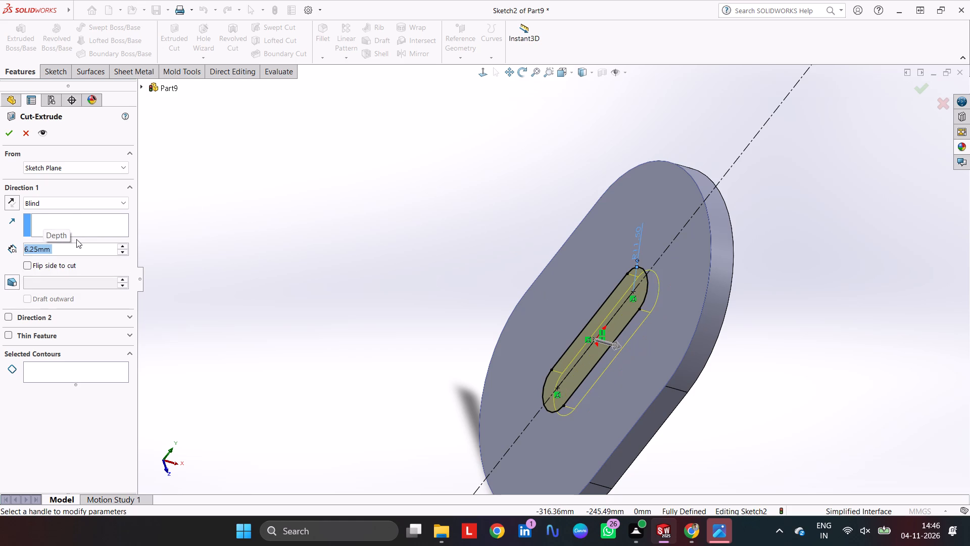
pyautogui.press('Return')
pyautogui.click(481, 276)
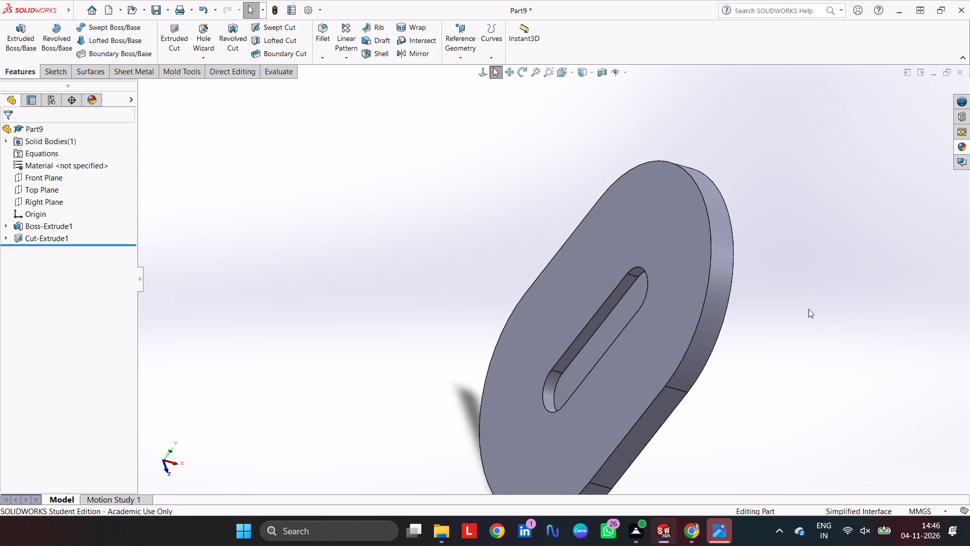
# Fillet the slot pocket's open rim edge with a 1.75 mm radius.
pyautogui.scroll(-1, 808, 309)
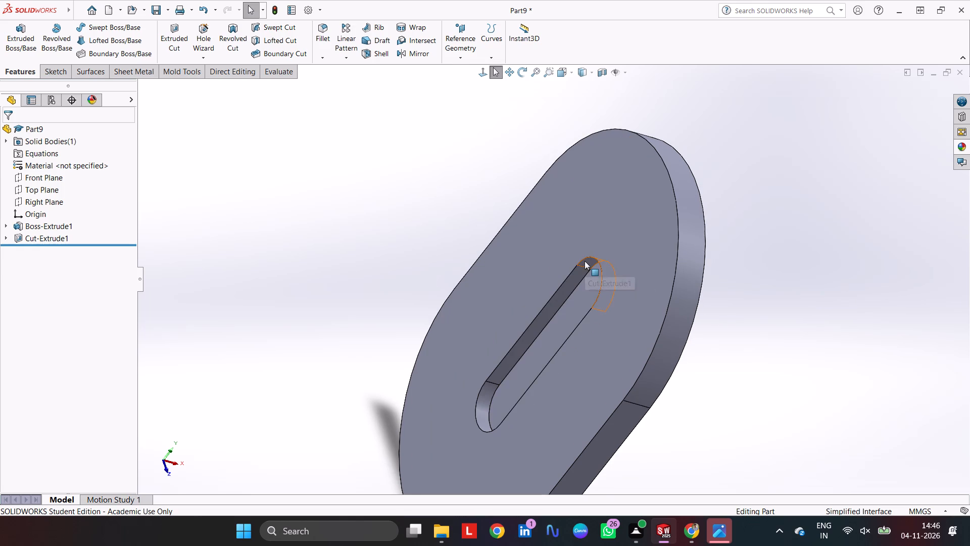
pyautogui.click(584, 260)
pyautogui.click(327, 28)
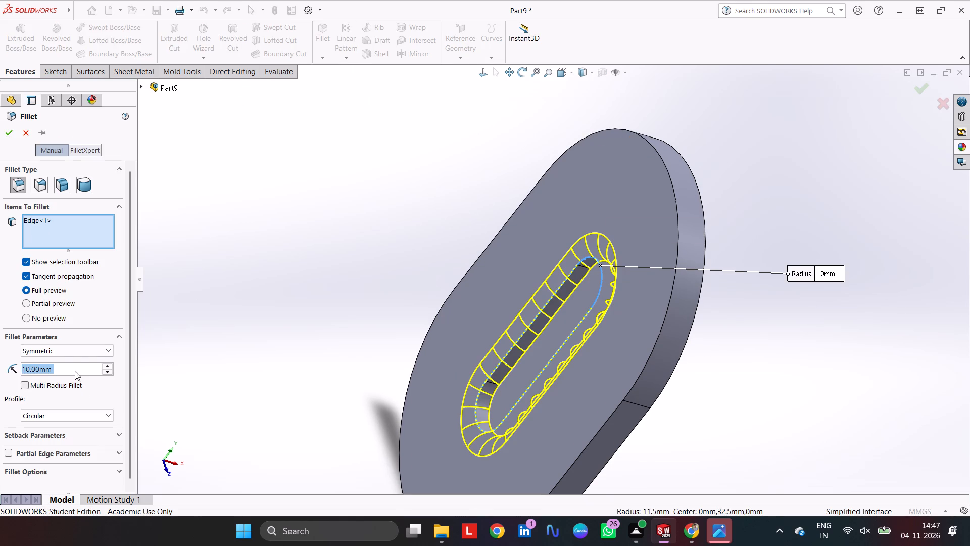
pyautogui.write('1.')
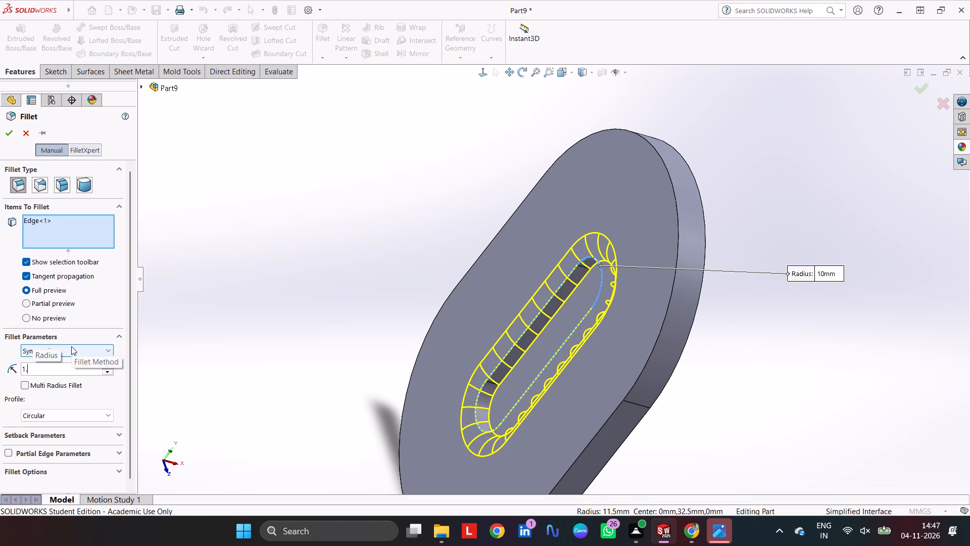
pyautogui.write('75')
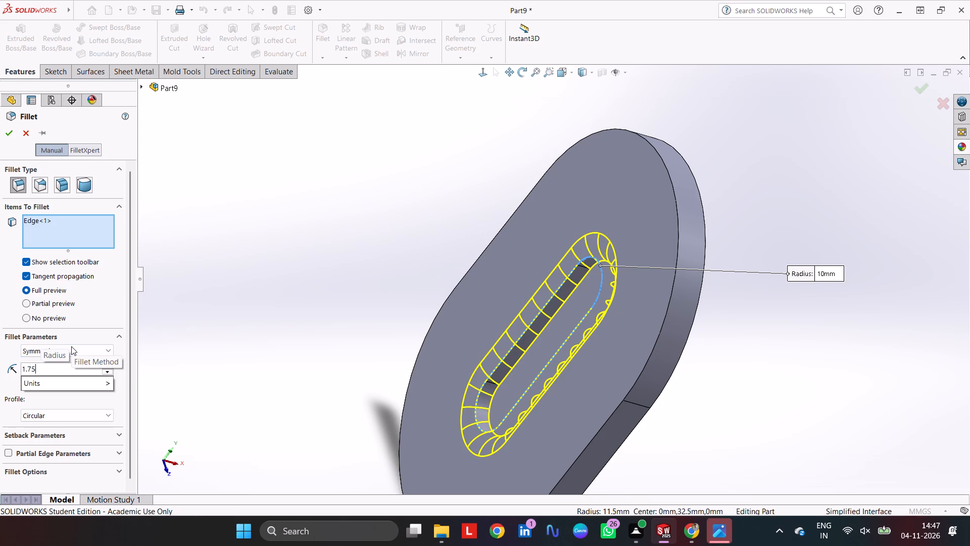
pyautogui.press('Return')
pyautogui.press('Return')
pyautogui.click(402, 255)
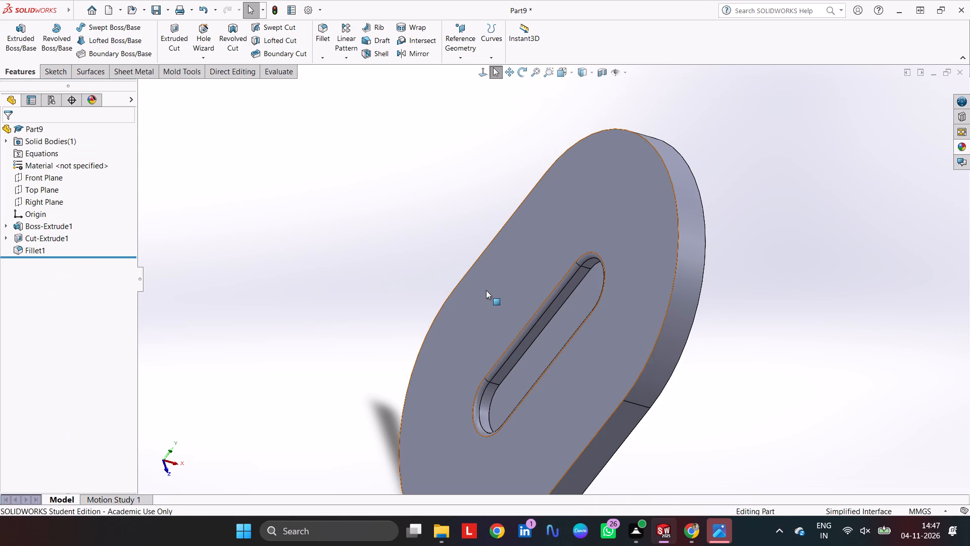
# Fillet the outer perimeter edge of the plate's back face, opposite the pocket, with a 3.75 mm radius.
pyautogui.moveTo(486, 290); pyautogui.dragTo(452, 257, button='middle')
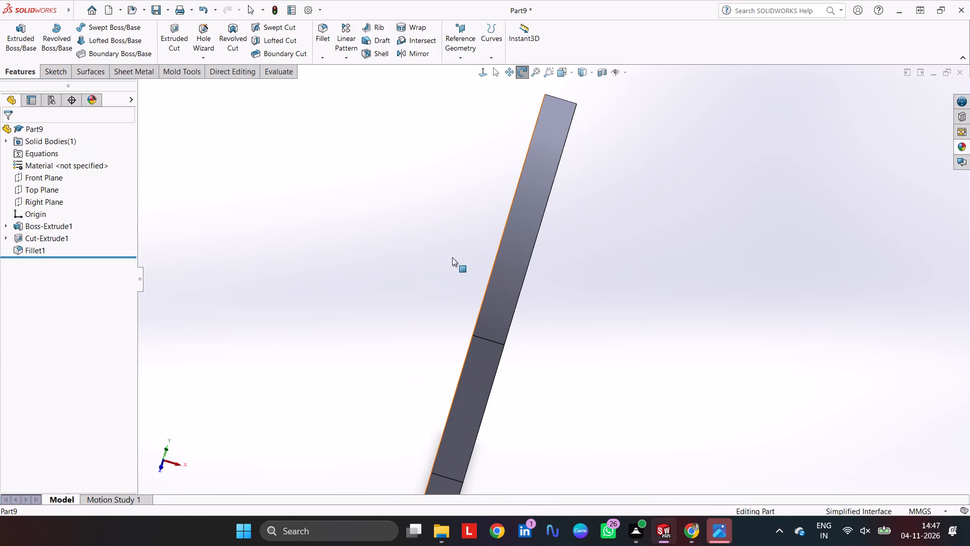
pyautogui.moveTo(694, 288); pyautogui.dragTo(664, 254, button='middle')
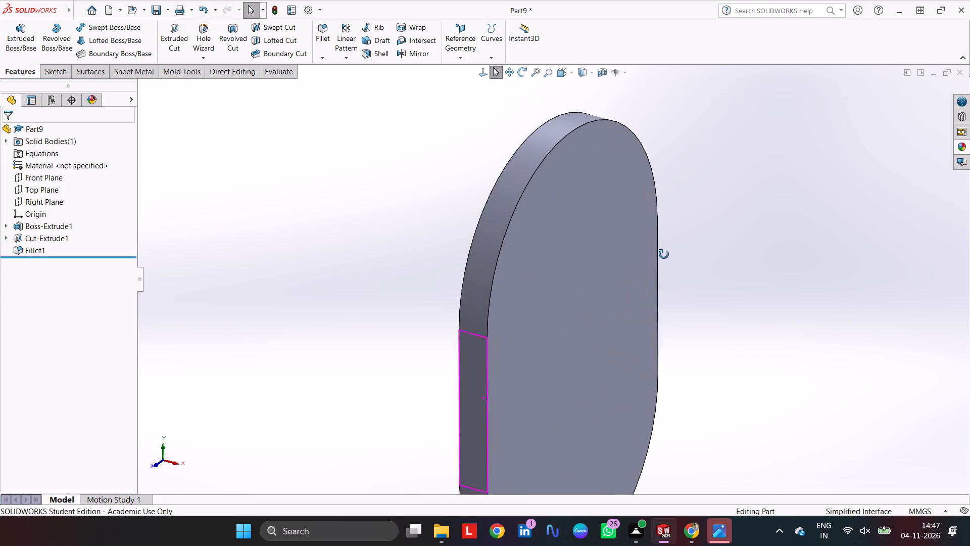
pyautogui.moveTo(664, 254); pyautogui.dragTo(664, 250, button='middle')
pyautogui.click(323, 33)
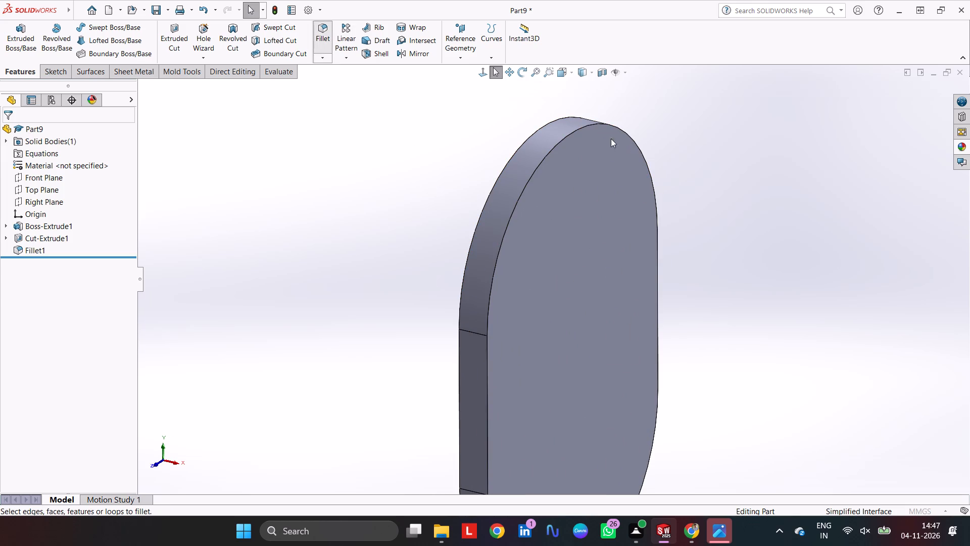
pyautogui.click(573, 132)
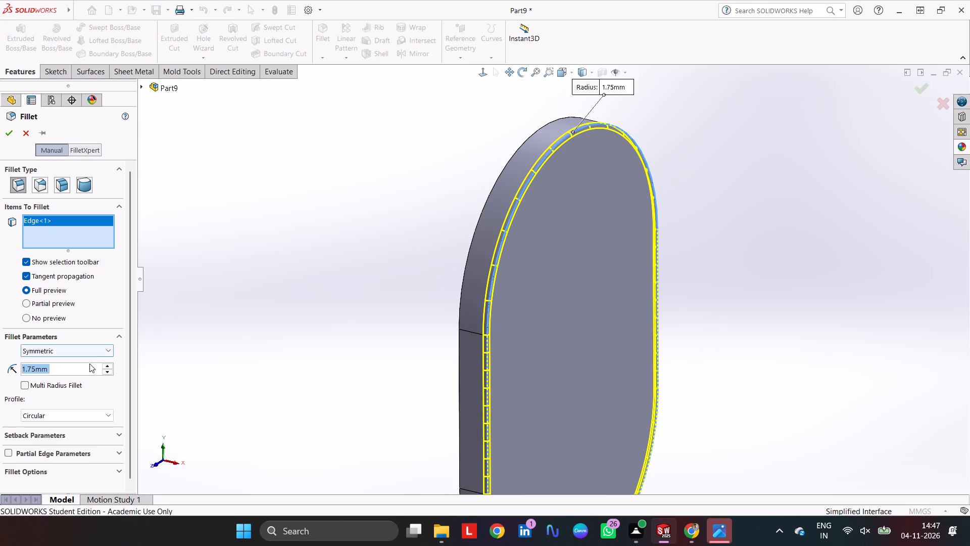
pyautogui.write('3.75')
pyautogui.press('Return')
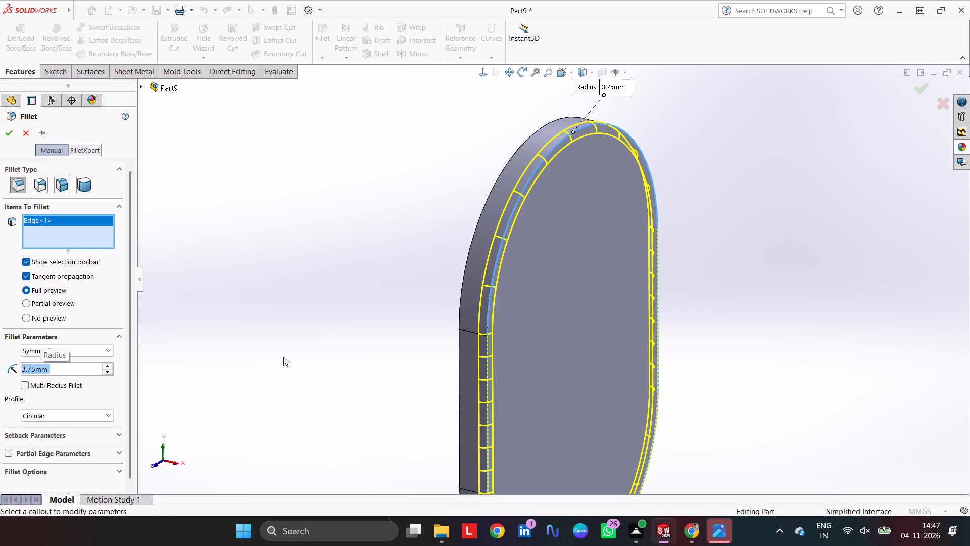
pyautogui.press('Return')
pyautogui.click(391, 287)
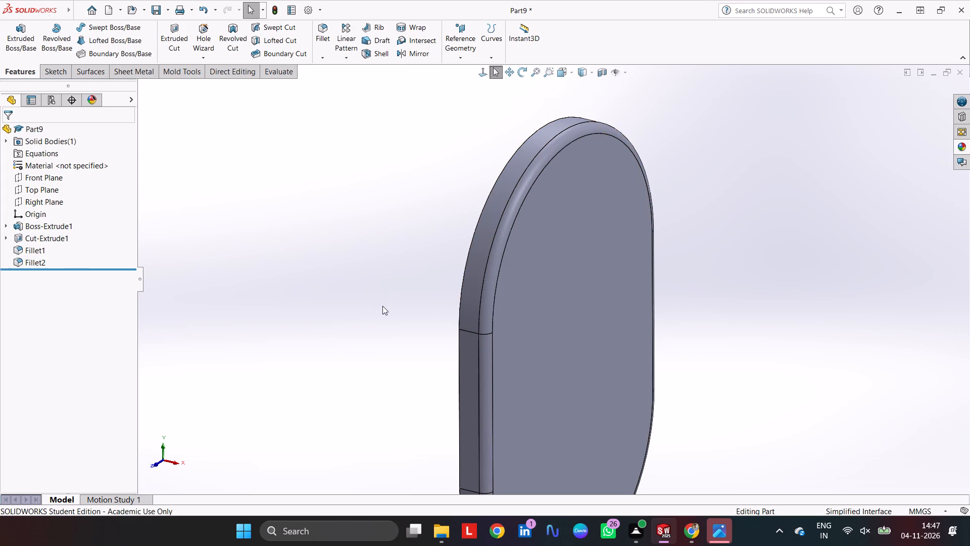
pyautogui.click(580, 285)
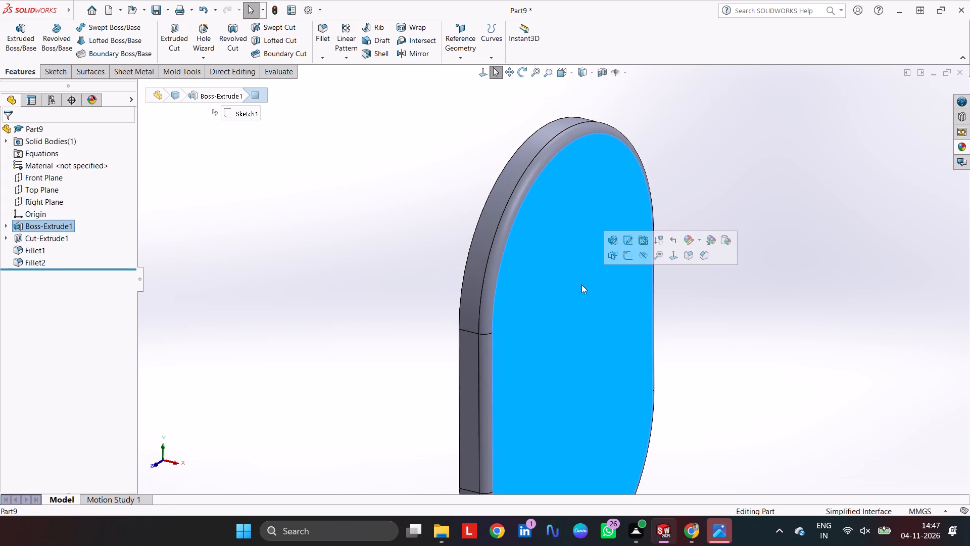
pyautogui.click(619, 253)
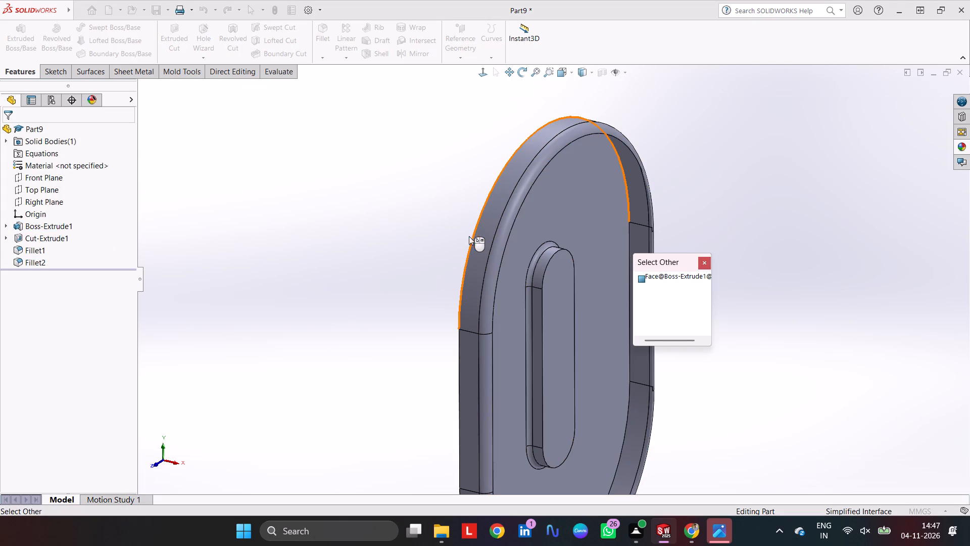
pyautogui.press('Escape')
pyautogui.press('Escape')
# Open a sketch on the plate's back face and draw an infinite vertical construction line through the origin.
pyautogui.click(586, 244)
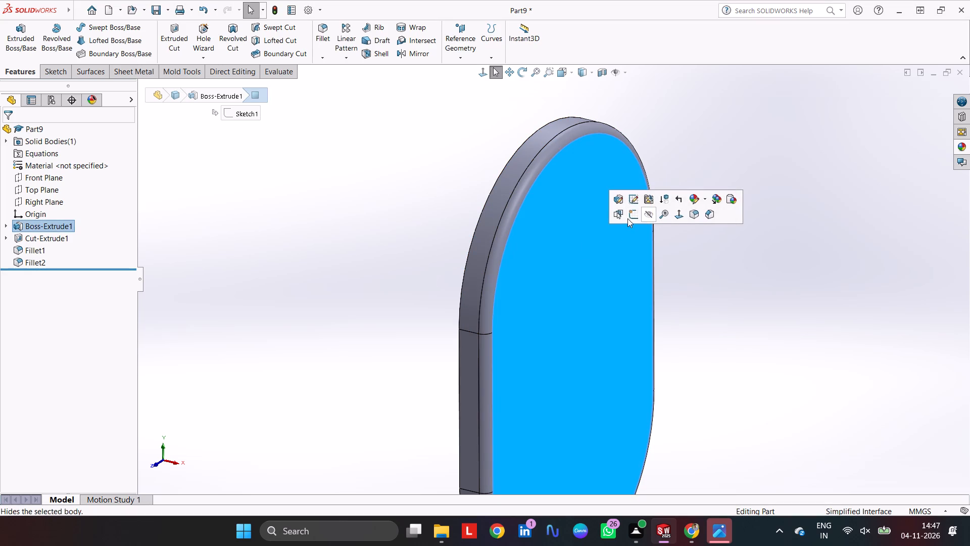
pyautogui.click(627, 218)
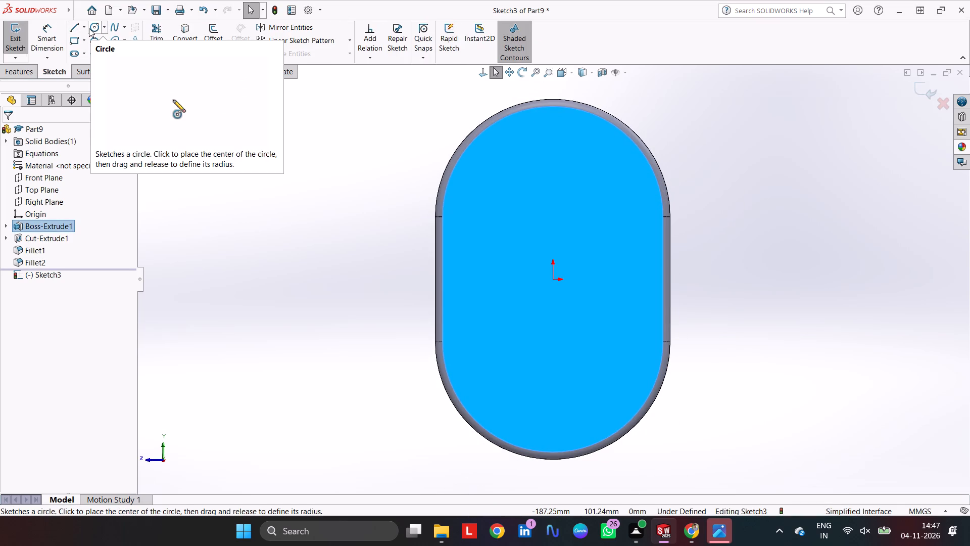
pyautogui.click(78, 23)
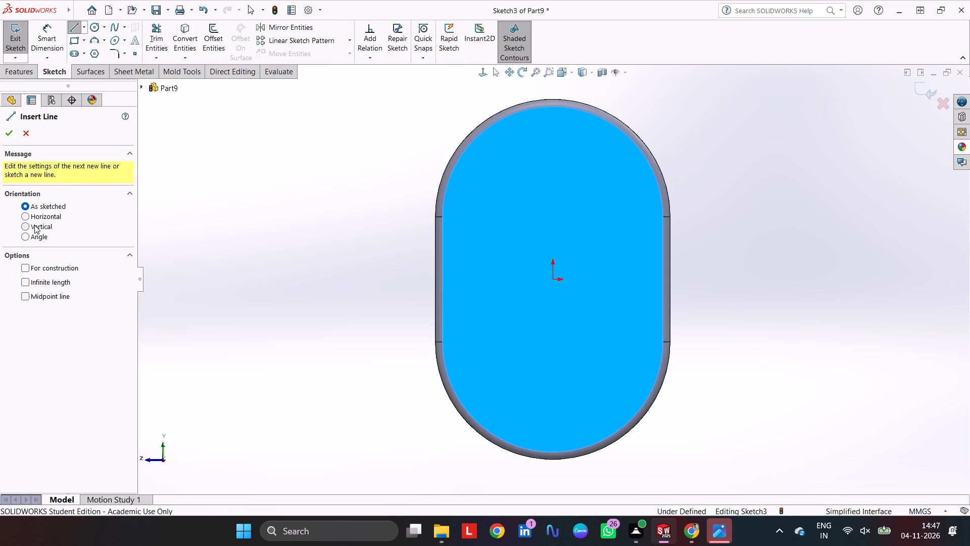
pyautogui.click(34, 225)
pyautogui.click(48, 287)
pyautogui.click(52, 267)
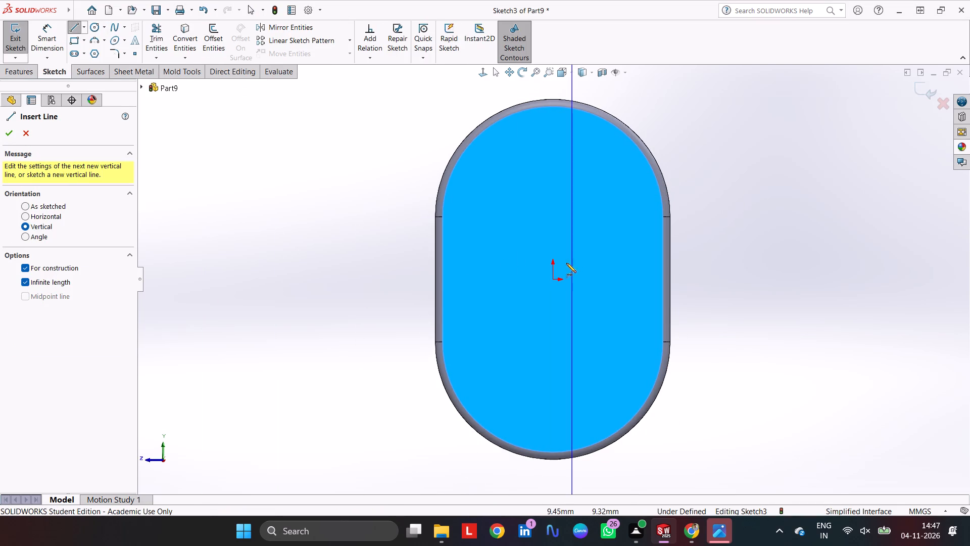
pyautogui.click(553, 280)
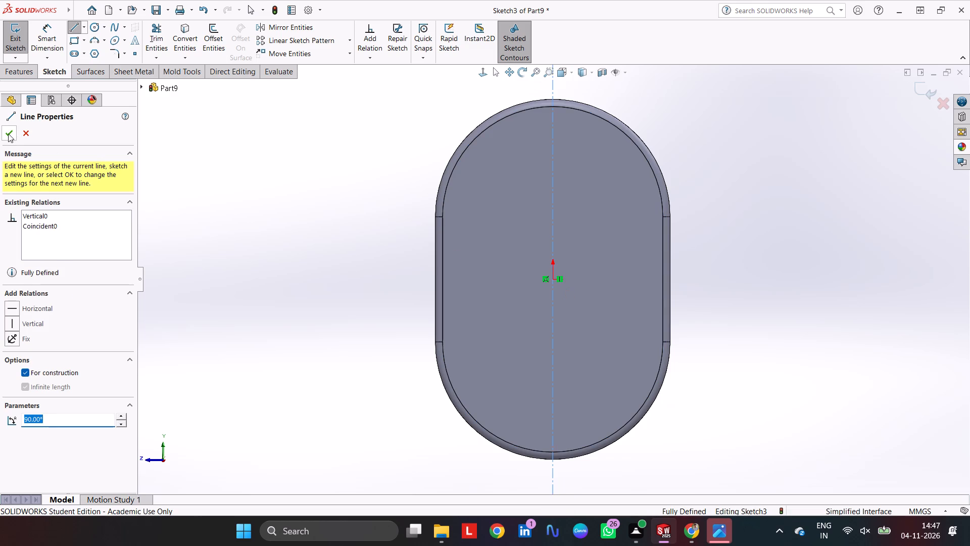
pyautogui.click(7, 134)
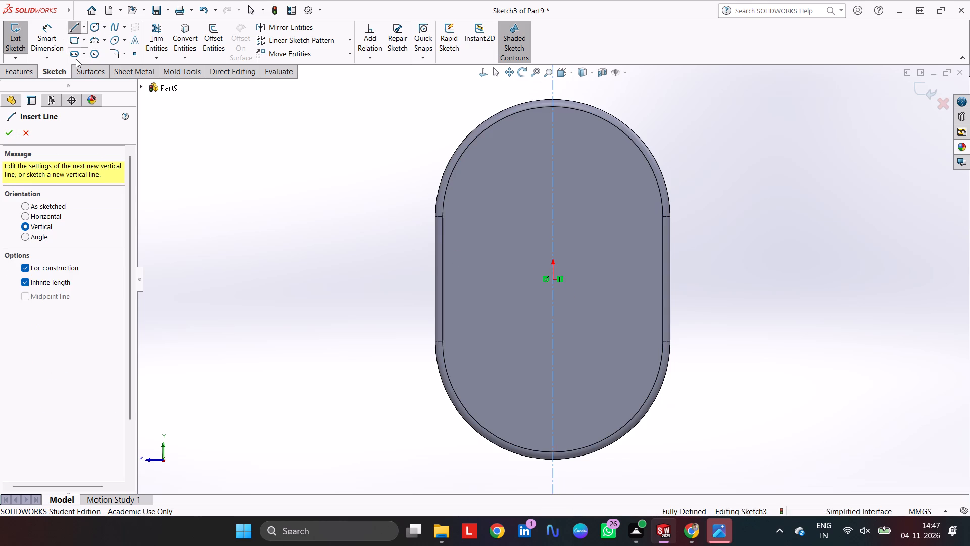
# Sketch a vertical straight slot between the plate's two arc centres, 65 mm between centres and about 79 mm wide.
pyautogui.click(76, 59)
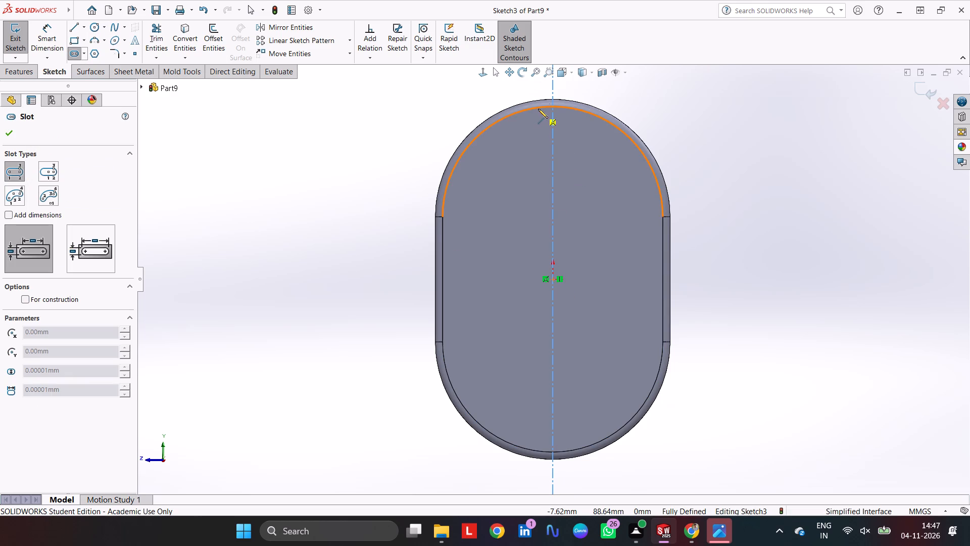
pyautogui.click(554, 216)
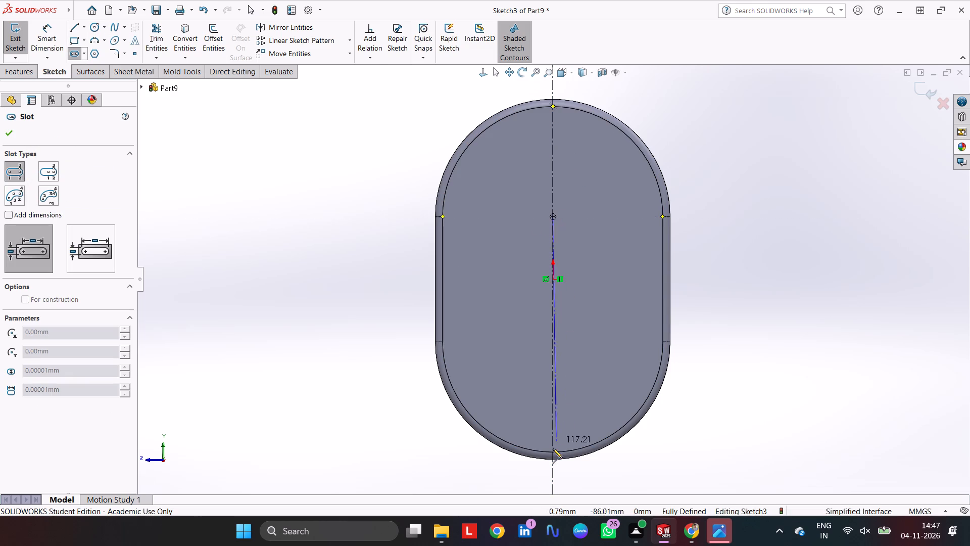
pyautogui.click(553, 343)
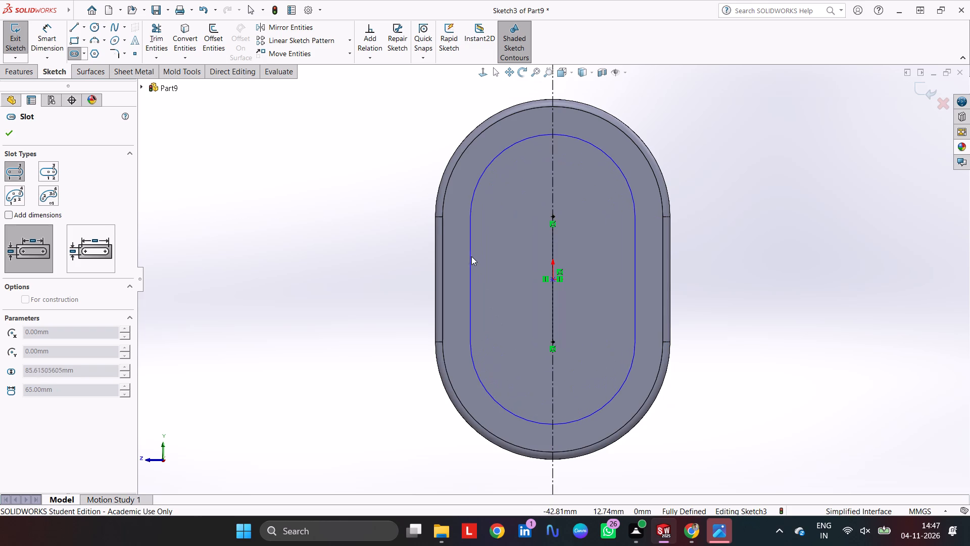
pyautogui.moveTo(477, 263); pyautogui.dragTo(483, 263)
# Dimension the new slot's upper end arc with a radius of 25 mm.
pyautogui.click(50, 26)
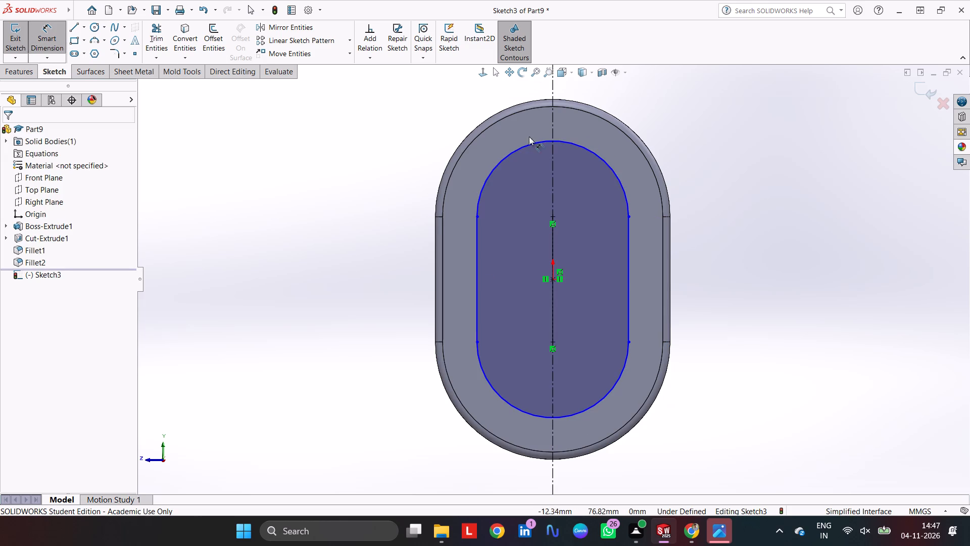
pyautogui.click(507, 158)
pyautogui.click(405, 127)
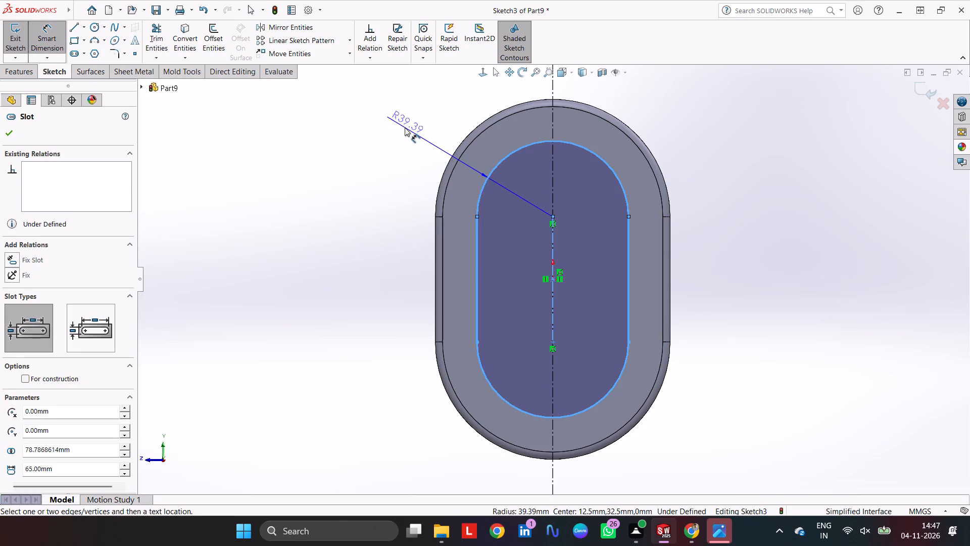
pyautogui.press('2')
pyautogui.press('5')
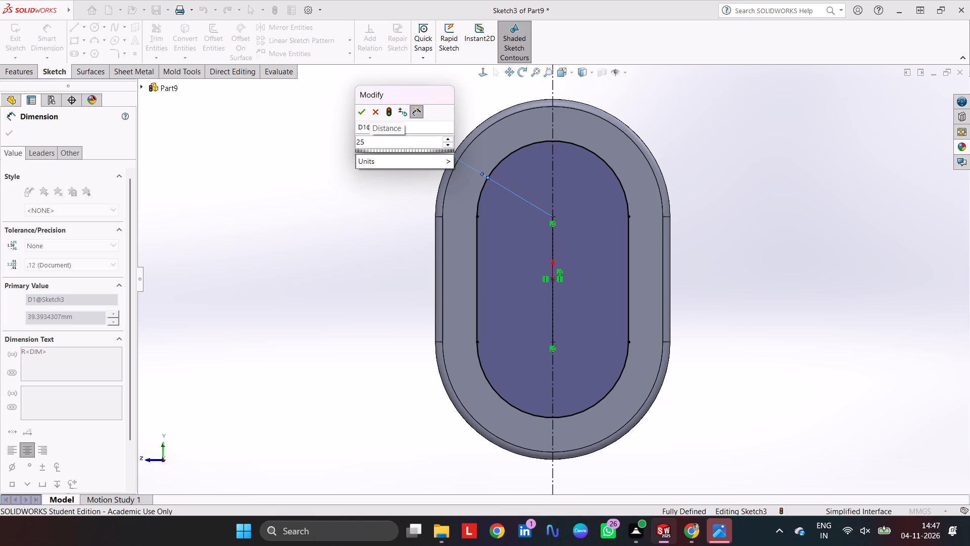
pyautogui.press('Return')
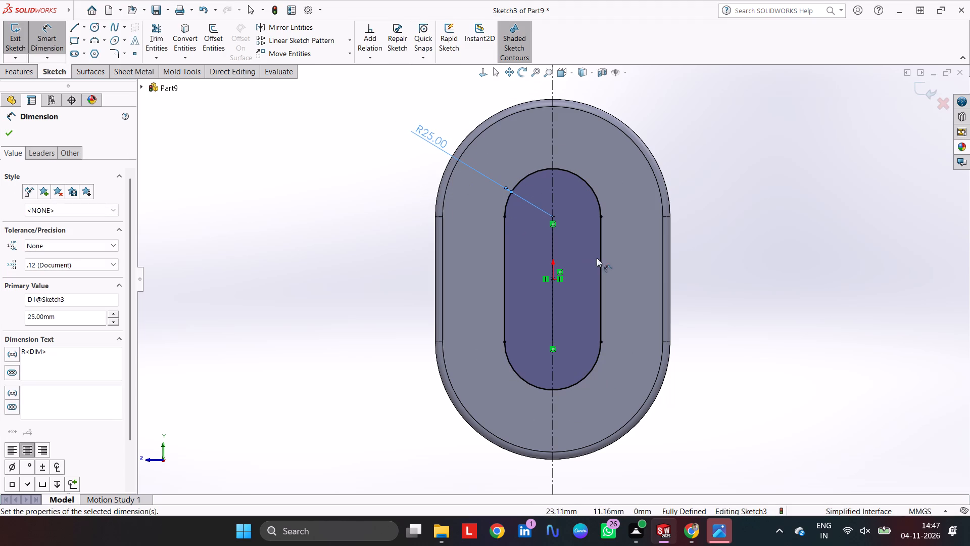
# Set the slot's end arc radius to 50 mm.
pyautogui.doubleClick(431, 139)
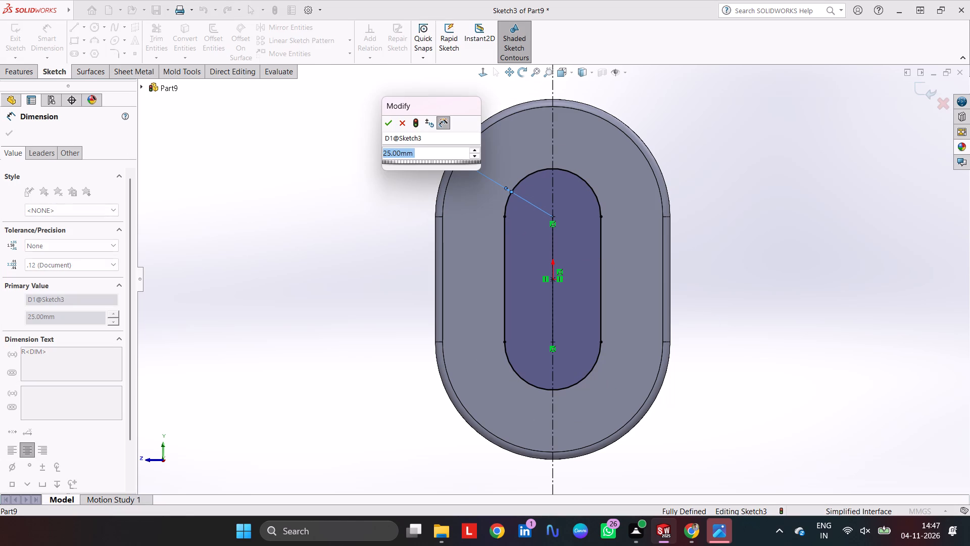
pyautogui.press('5')
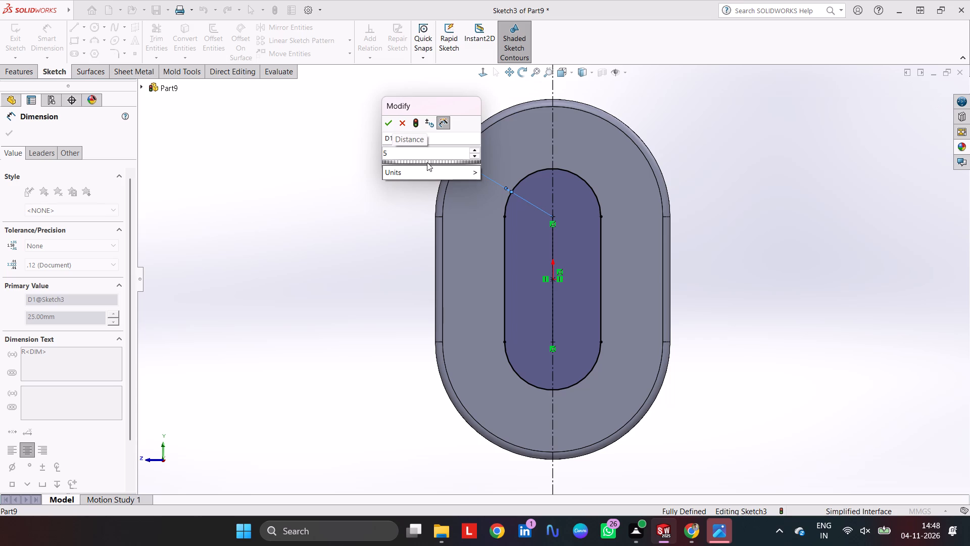
pyautogui.press('0')
pyautogui.press('Return')
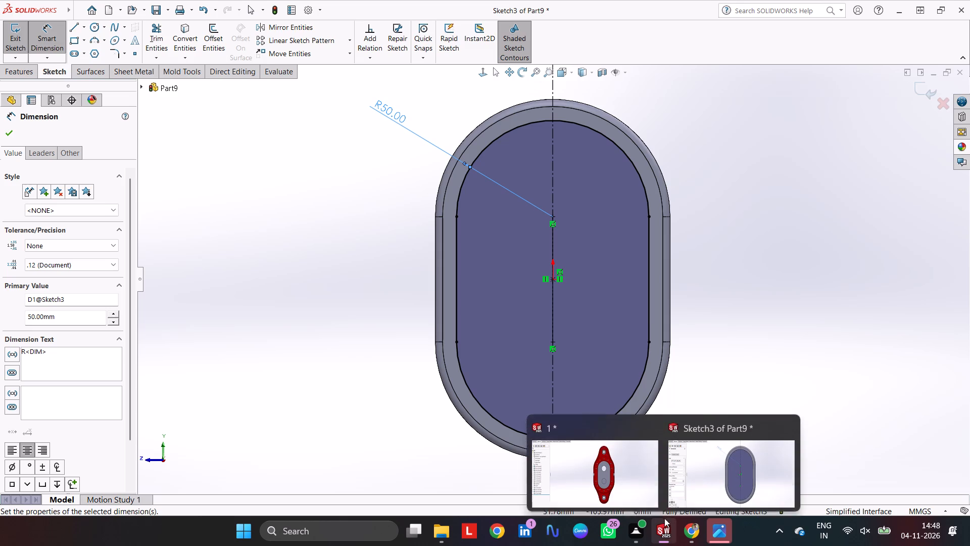
# Switch to part 1 and open the sketch of Cut-Extrude7 to examine the bolt hole layout, diameters and angles.
pyautogui.click(648, 477)
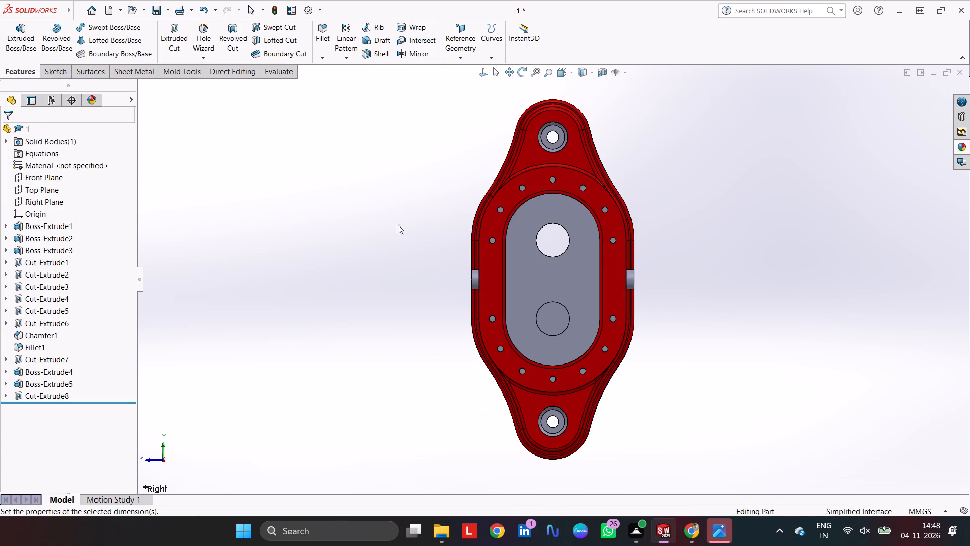
pyautogui.click(50, 359)
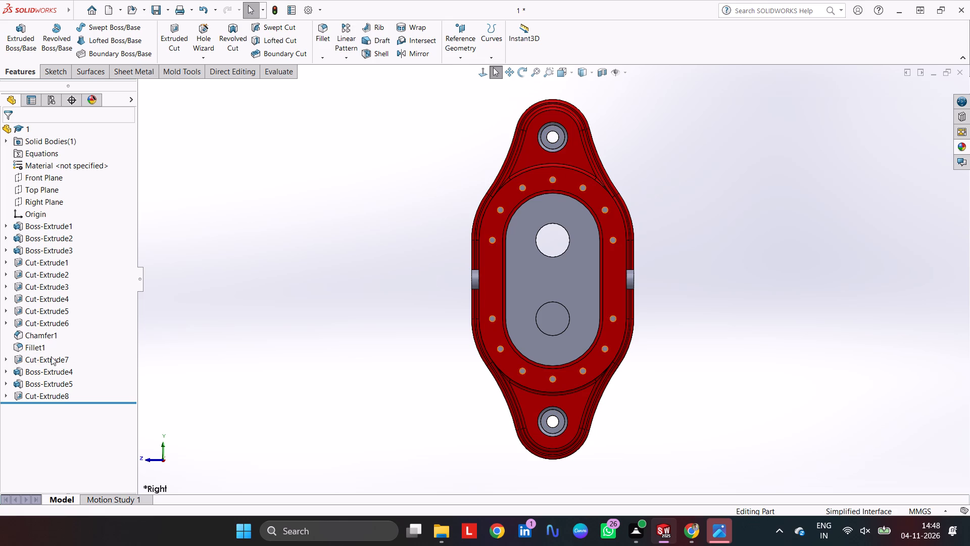
pyautogui.click(48, 359)
pyautogui.moveTo(252, 278); pyautogui.dragTo(311, 316, button='middle')
pyautogui.click(59, 72)
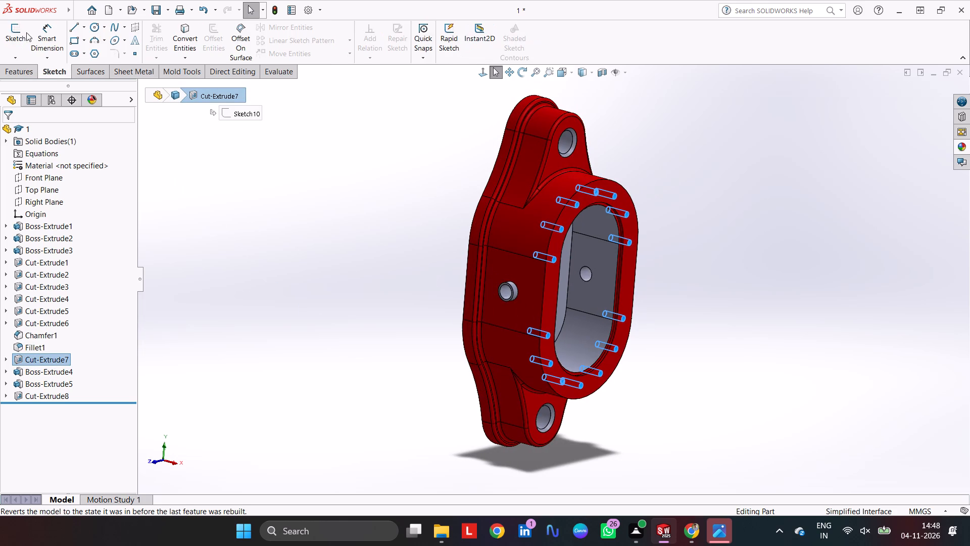
pyautogui.click(14, 32)
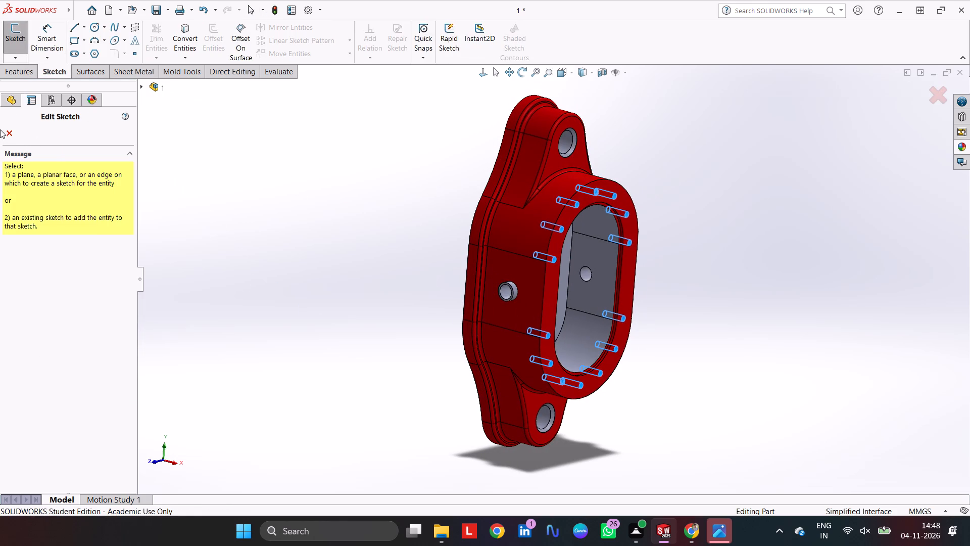
pyautogui.click(12, 134)
pyautogui.click(59, 356)
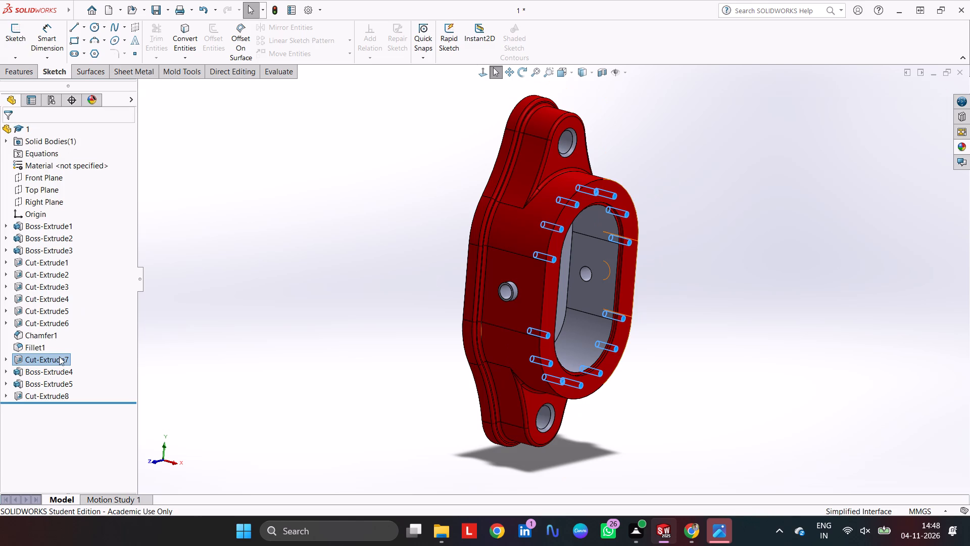
pyautogui.click(37, 346)
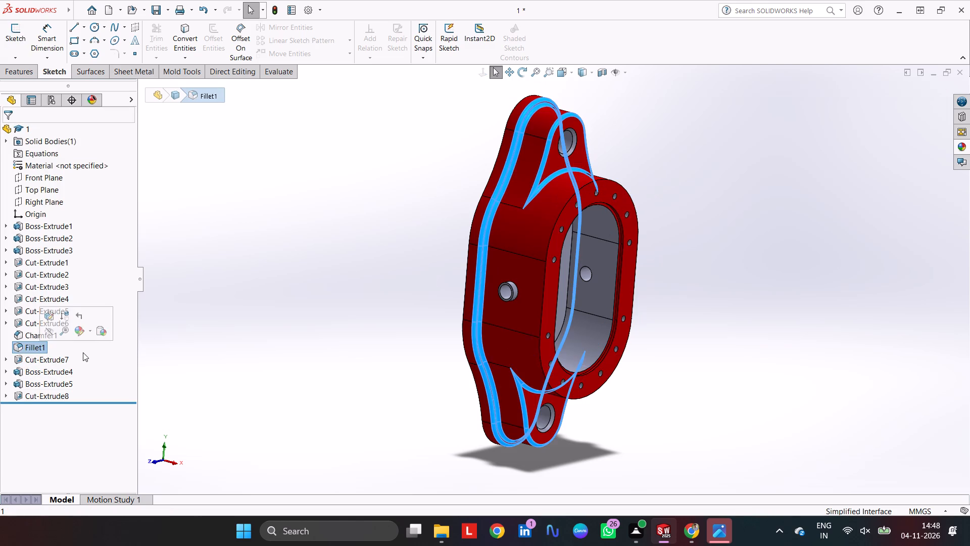
pyautogui.click(62, 355)
pyautogui.click(87, 328)
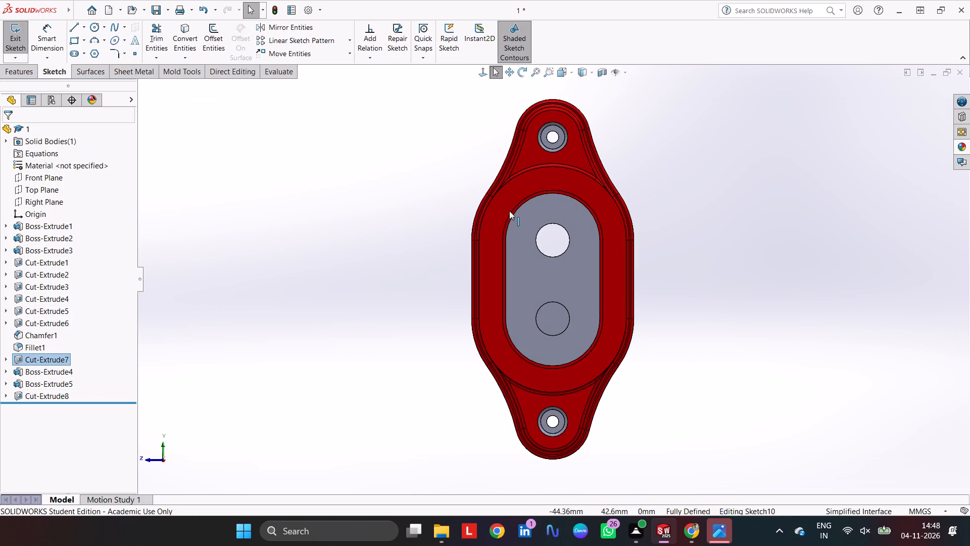
pyautogui.scroll(-4, 523, 179)
pyautogui.scroll(-1, 579, 238)
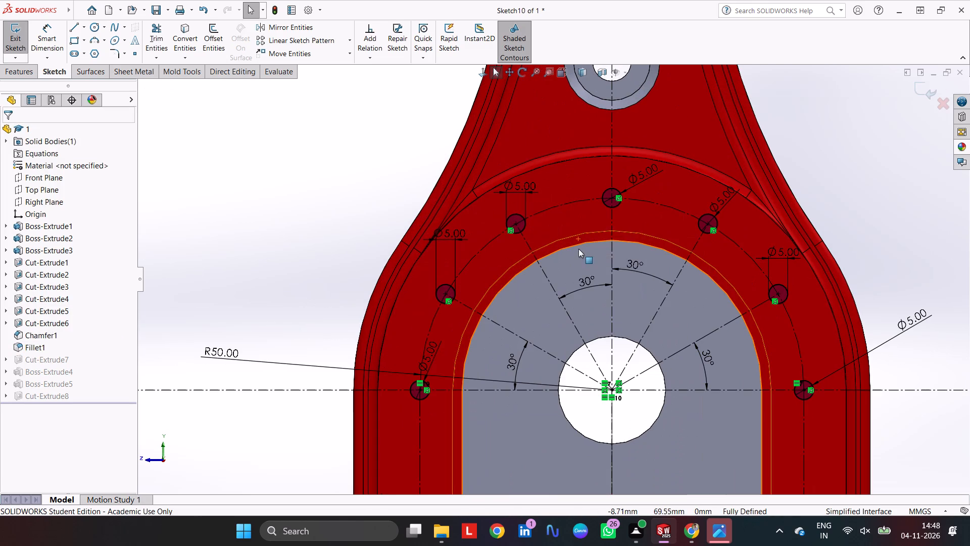
pyautogui.scroll(4, 577, 271)
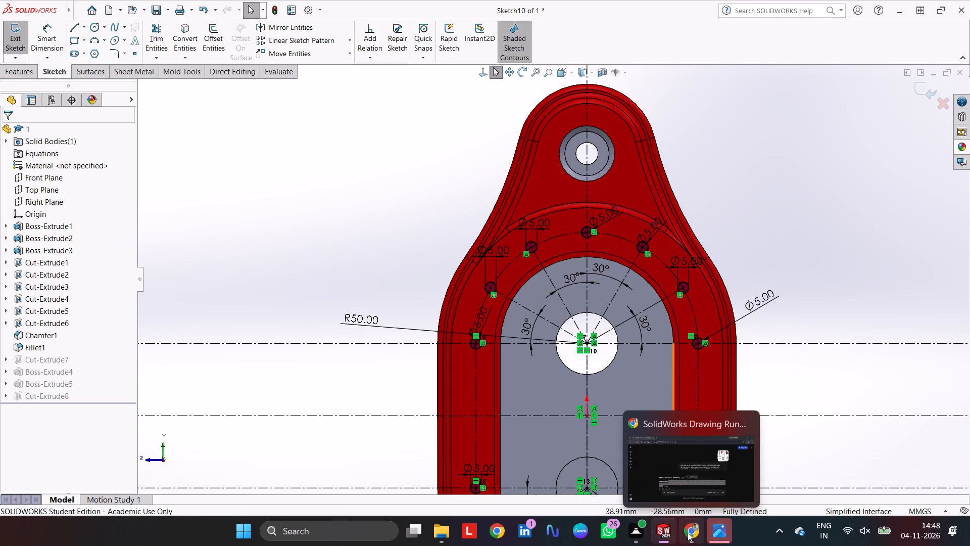
# Switch back to Part9 and sketch infinite horizontal construction lines through the slot's upper and lower arc centres.
pyautogui.click(719, 492)
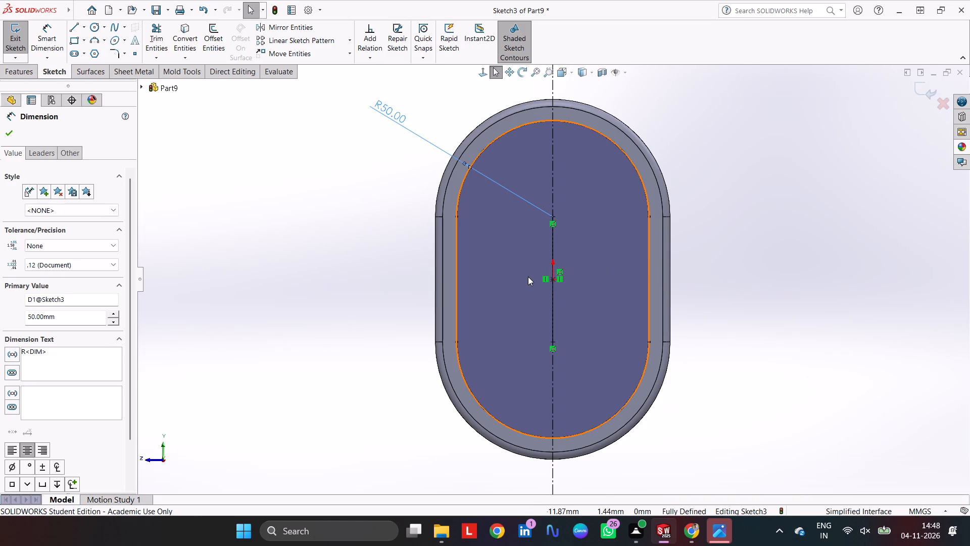
pyautogui.click(72, 27)
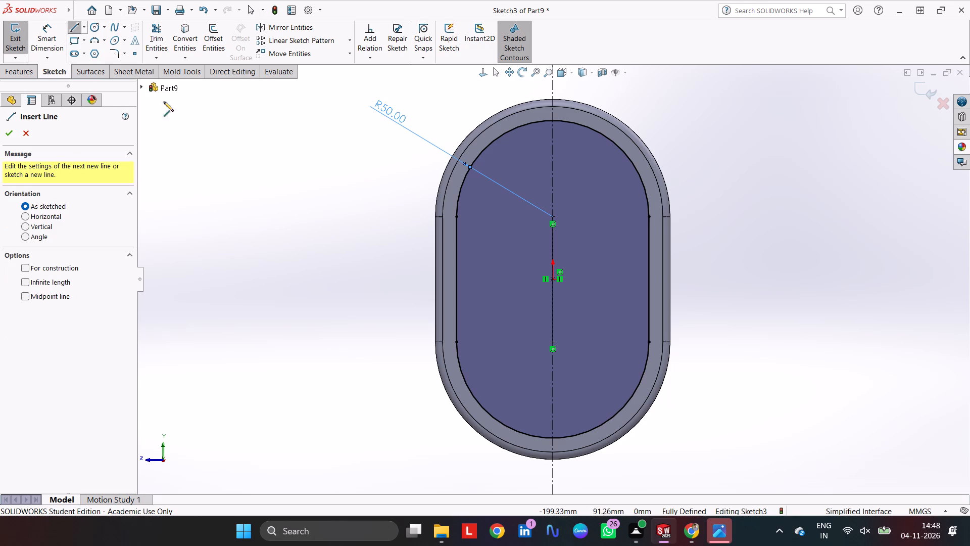
pyautogui.click(44, 226)
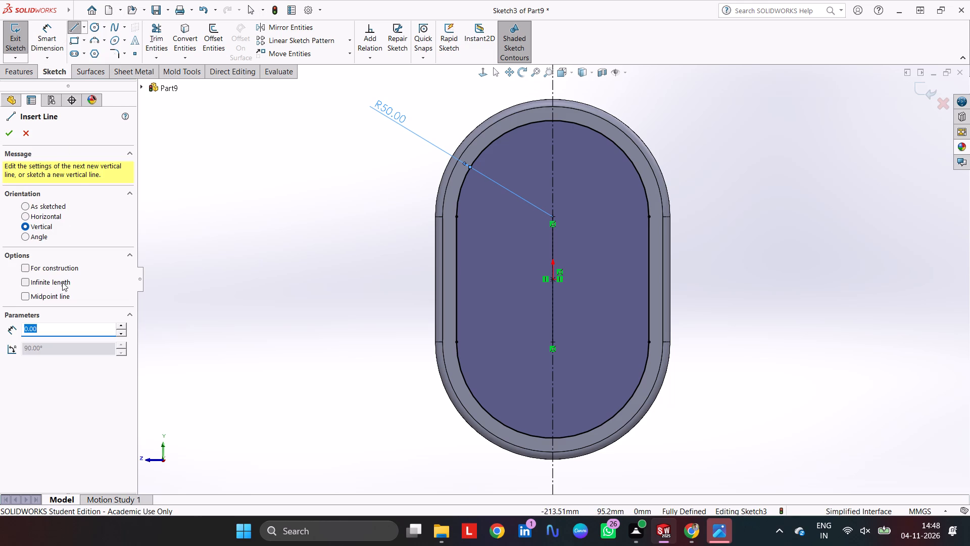
pyautogui.click(62, 284)
pyautogui.click(57, 214)
pyautogui.click(58, 265)
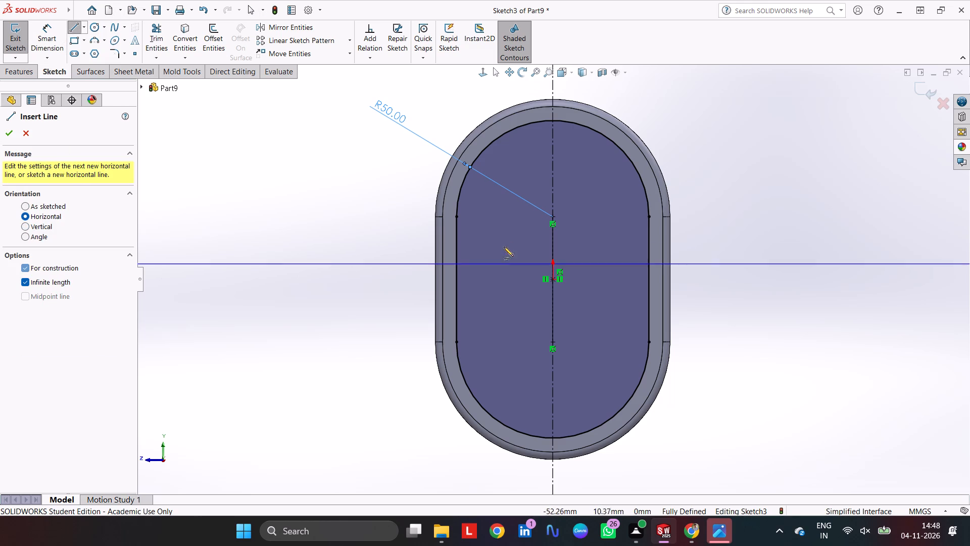
pyautogui.click(554, 218)
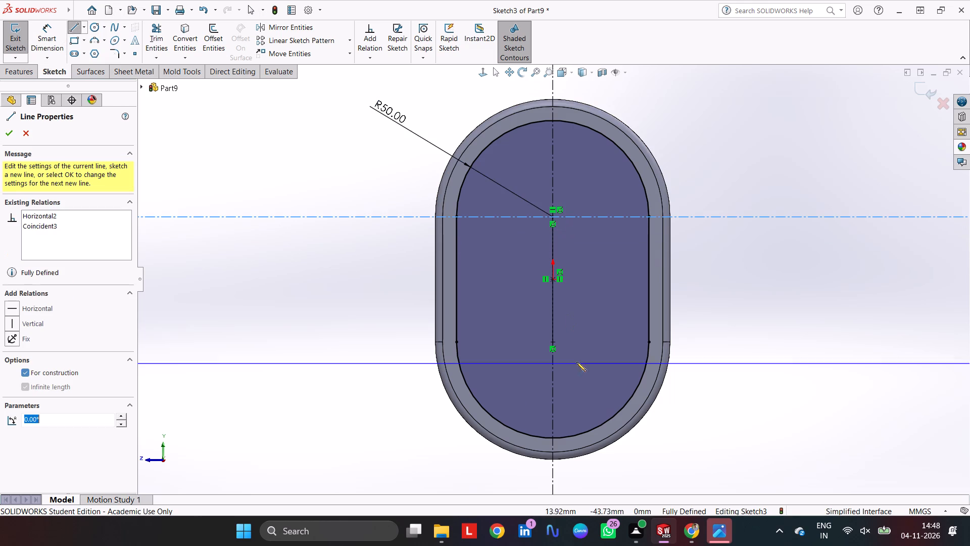
pyautogui.click(553, 343)
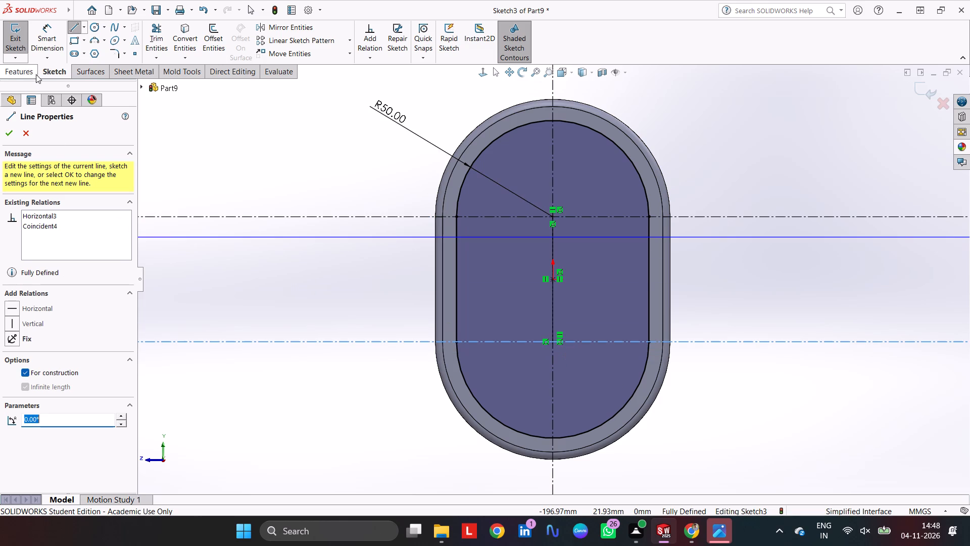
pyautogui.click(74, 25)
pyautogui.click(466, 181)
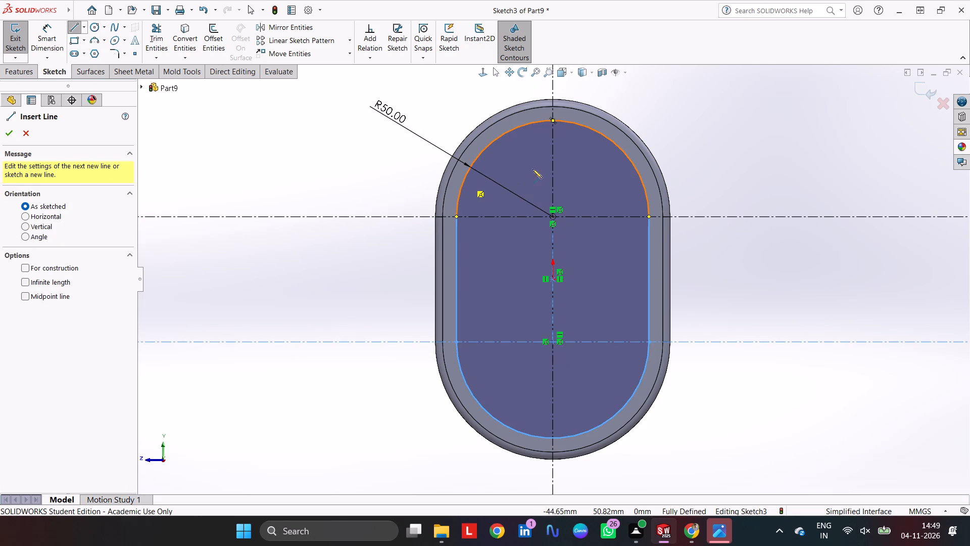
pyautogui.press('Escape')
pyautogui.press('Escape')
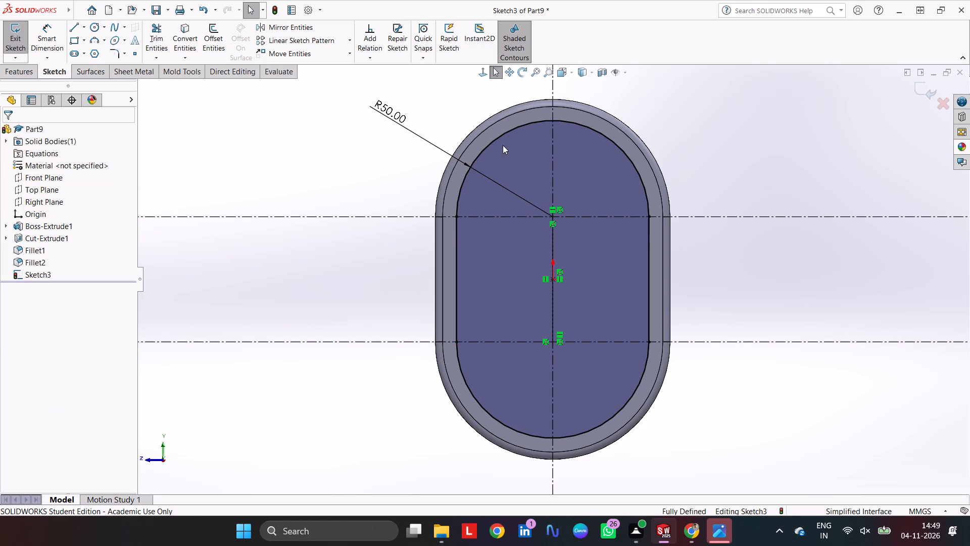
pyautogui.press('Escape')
# Convert the R50 slot profile to construction geometry.
pyautogui.click(502, 141)
pyautogui.click(551, 114)
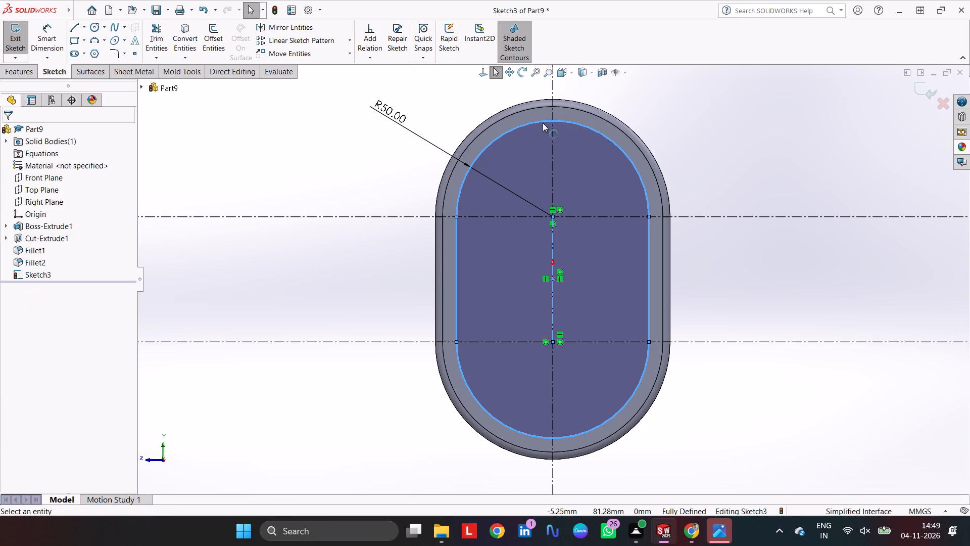
pyautogui.press('Escape')
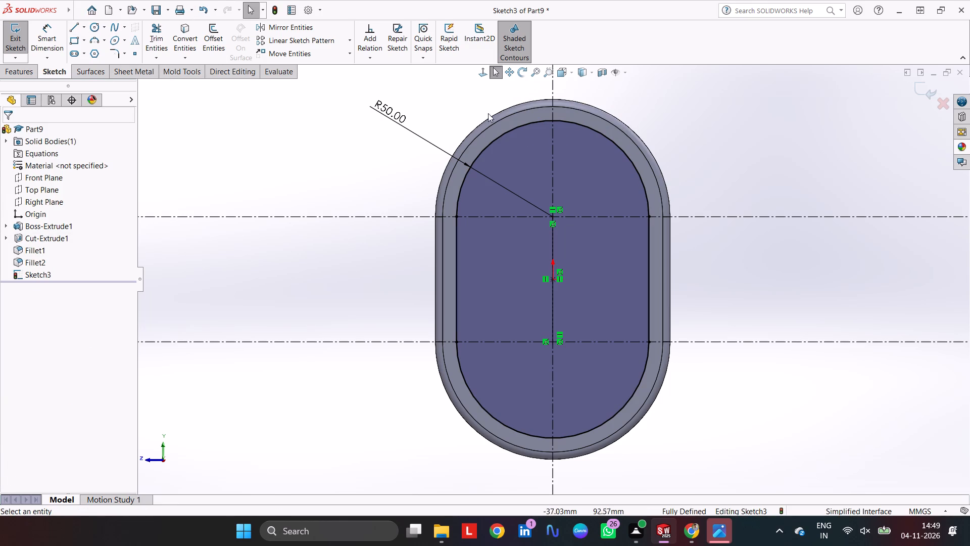
pyautogui.click(511, 132)
pyautogui.click(555, 105)
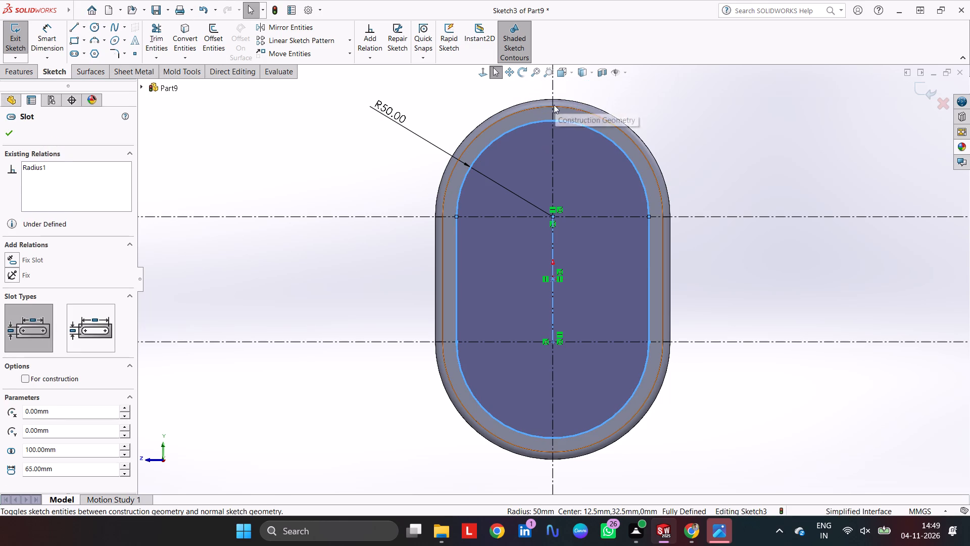
pyautogui.press('Escape')
# Sketch two angled lines from the slot's upper arc centre, fanning out past the slot outline on the plate's right side.
pyautogui.click(76, 28)
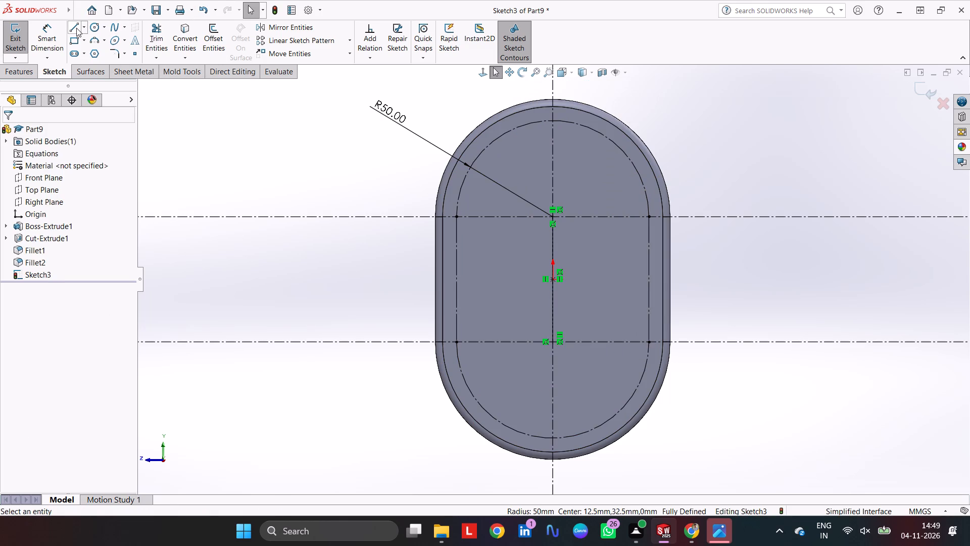
pyautogui.moveTo(554, 216); pyautogui.dragTo(554, 209)
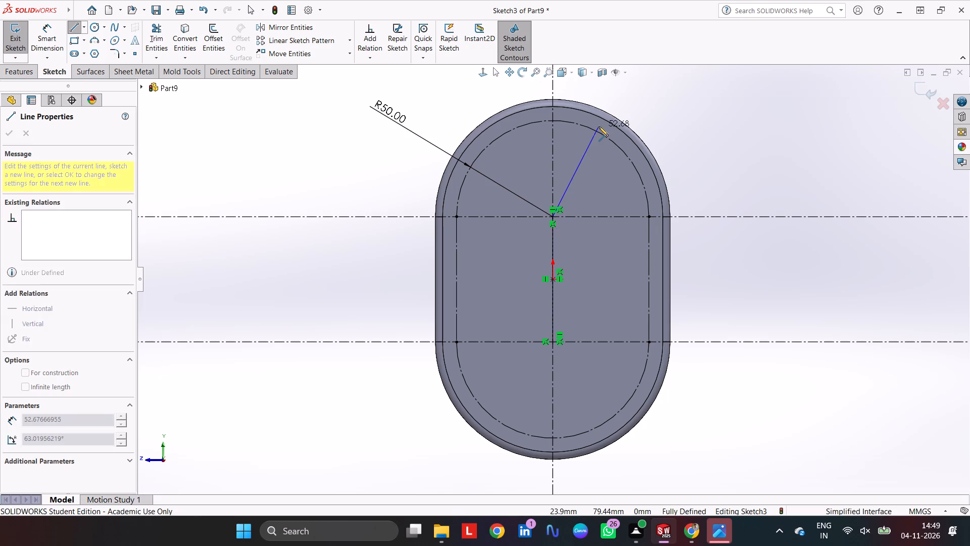
pyautogui.click(605, 126)
pyautogui.press('Escape')
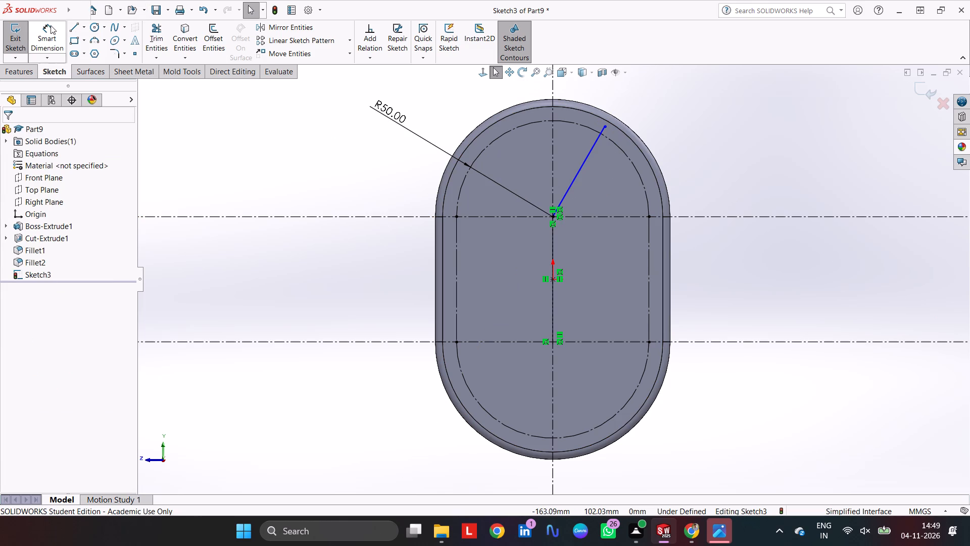
pyautogui.click(74, 30)
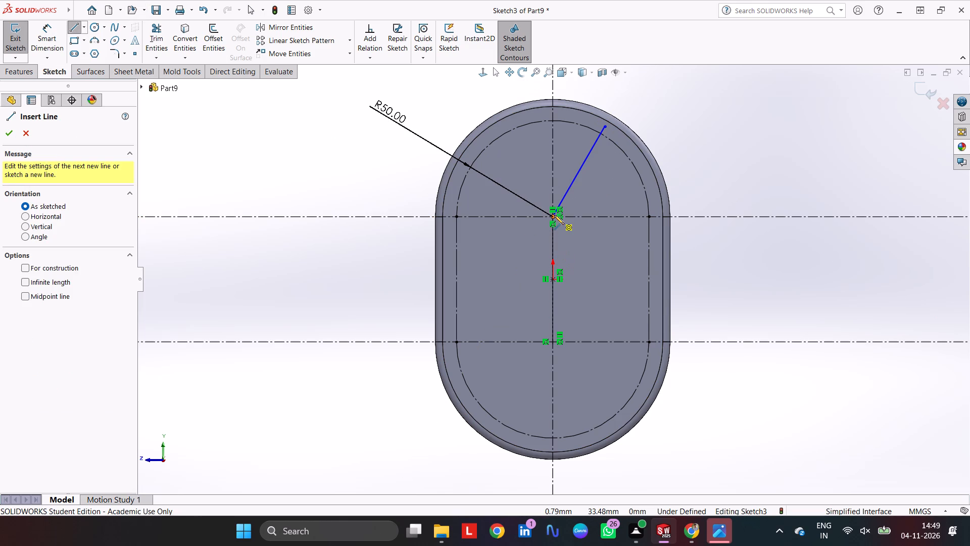
pyautogui.click(554, 215)
pyautogui.click(647, 170)
pyautogui.press('Escape')
# Sketch two angled lines from the upper arc centre to the upper-left of the slot outline, the steeper one about 53 mm long.
pyautogui.click(77, 29)
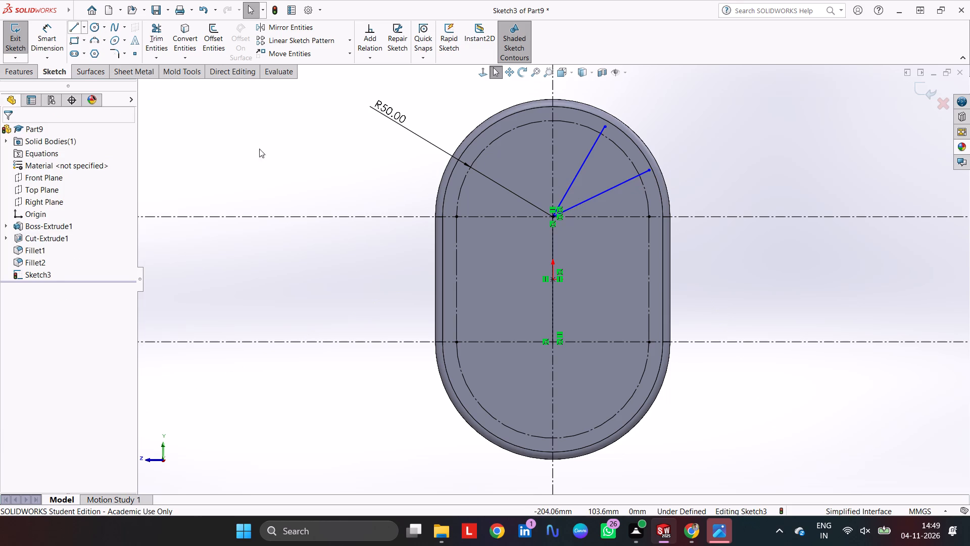
pyautogui.click(552, 216)
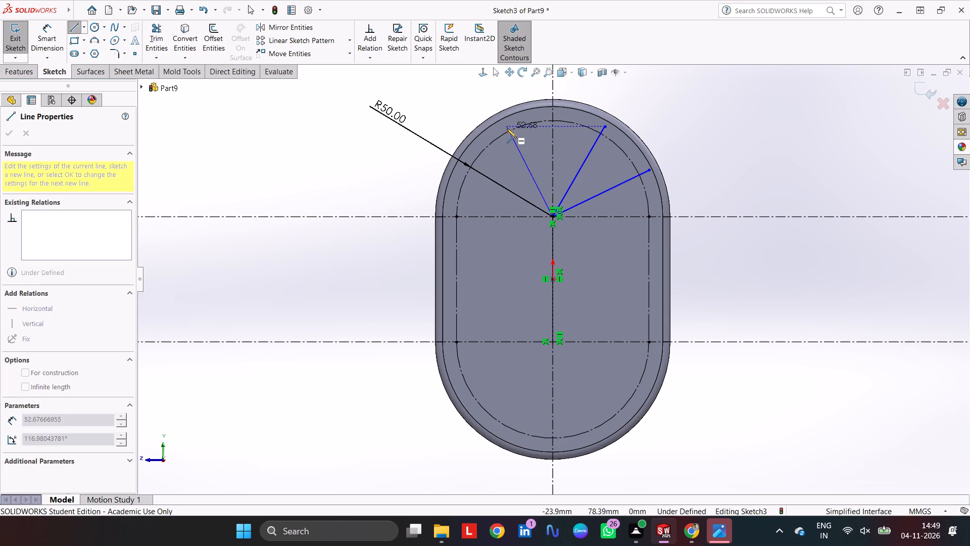
pyautogui.click(507, 128)
pyautogui.press('Escape')
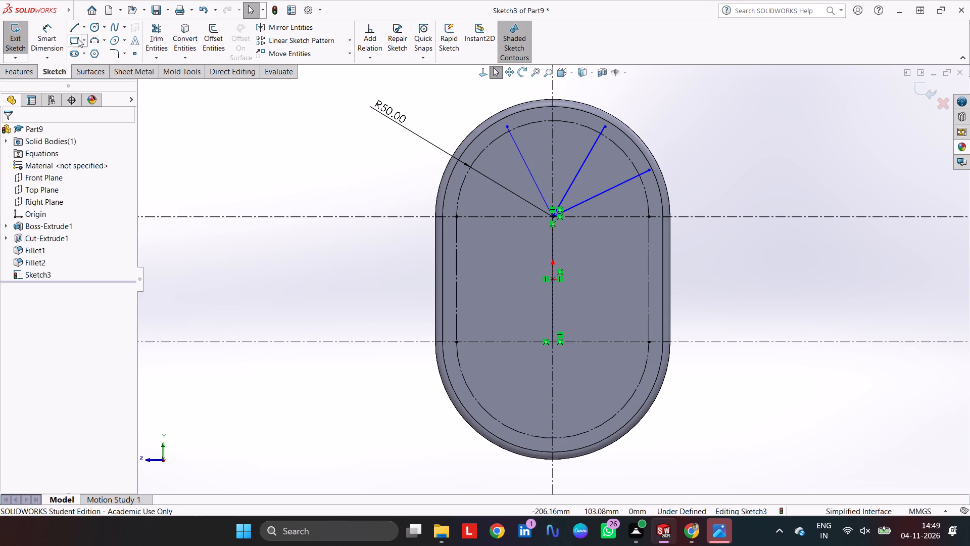
pyautogui.click(78, 27)
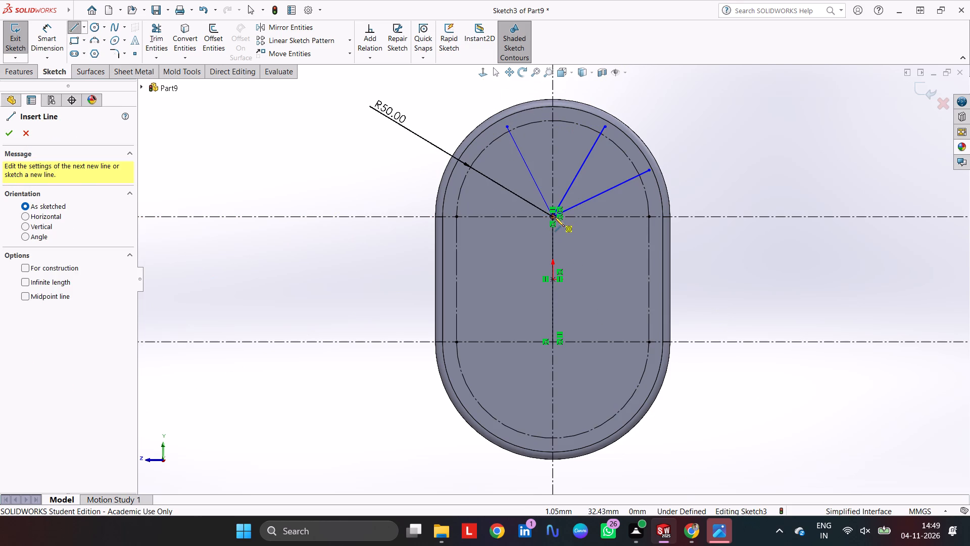
pyautogui.moveTo(555, 217); pyautogui.dragTo(550, 213)
pyautogui.click(471, 154)
pyautogui.press('Escape')
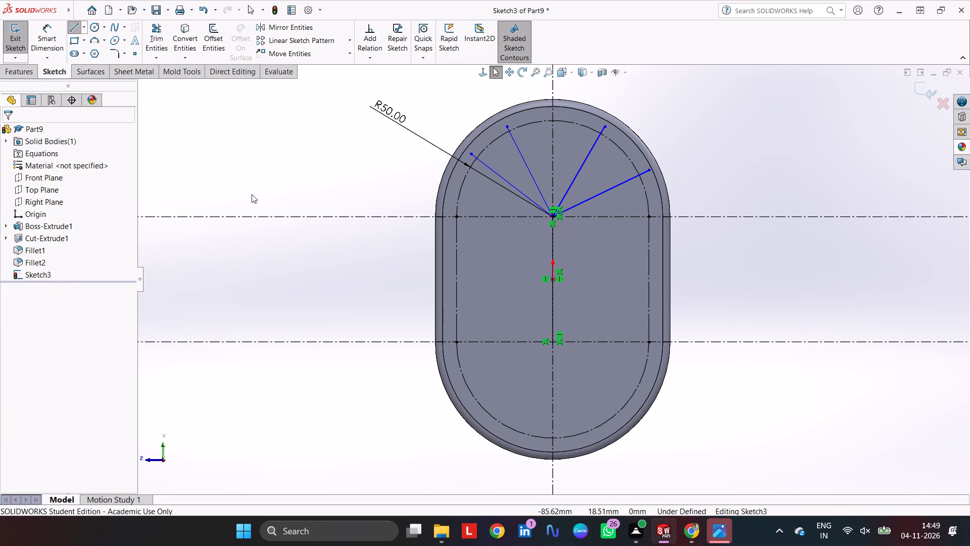
# Sketch two shallow downward lines from the lower arc centre, one to each side, with the right one about 55 mm long.
pyautogui.click(70, 26)
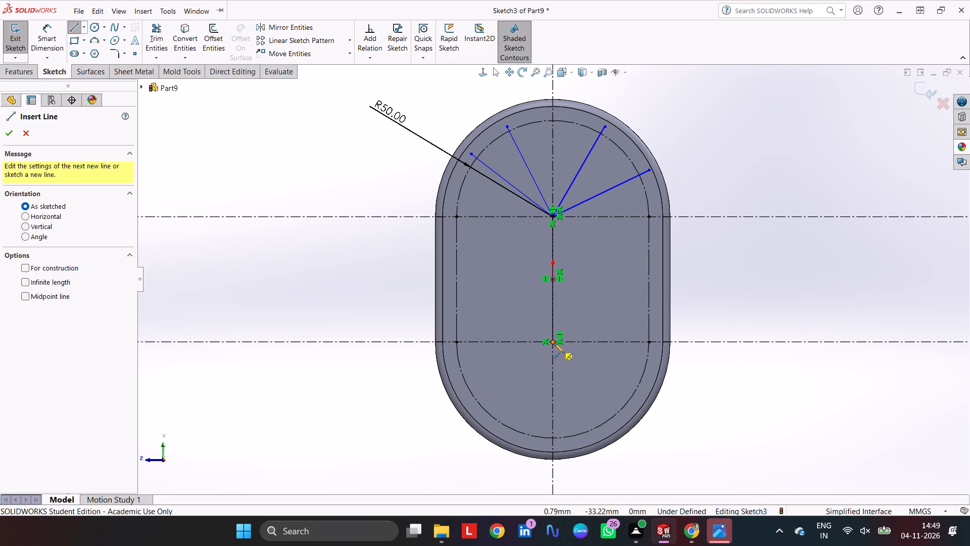
pyautogui.click(554, 343)
pyautogui.click(459, 388)
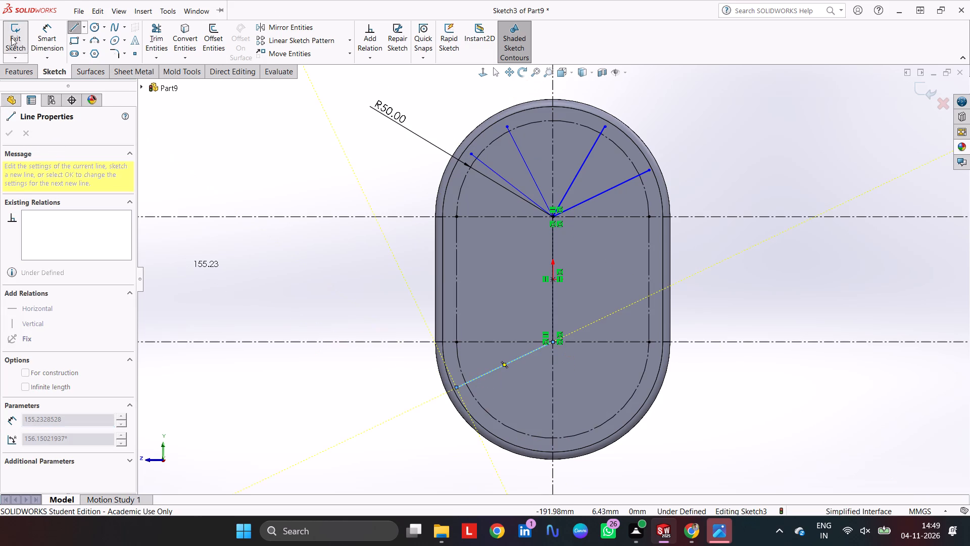
pyautogui.press('Escape')
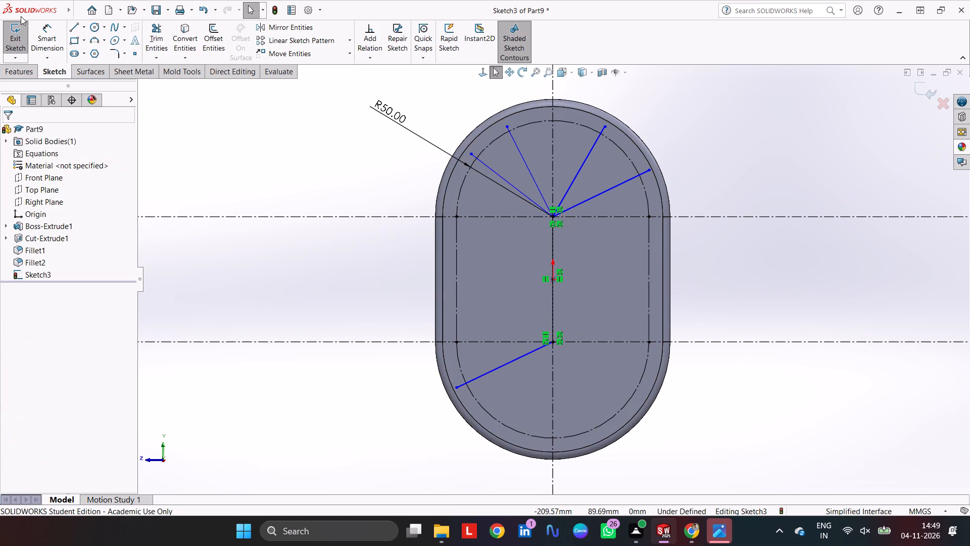
pyautogui.click(77, 30)
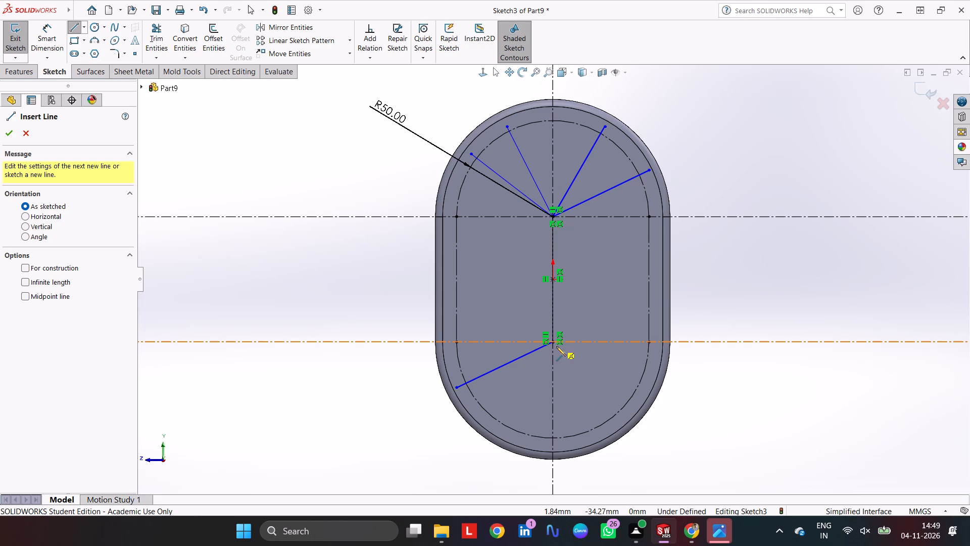
pyautogui.click(555, 344)
pyautogui.click(648, 386)
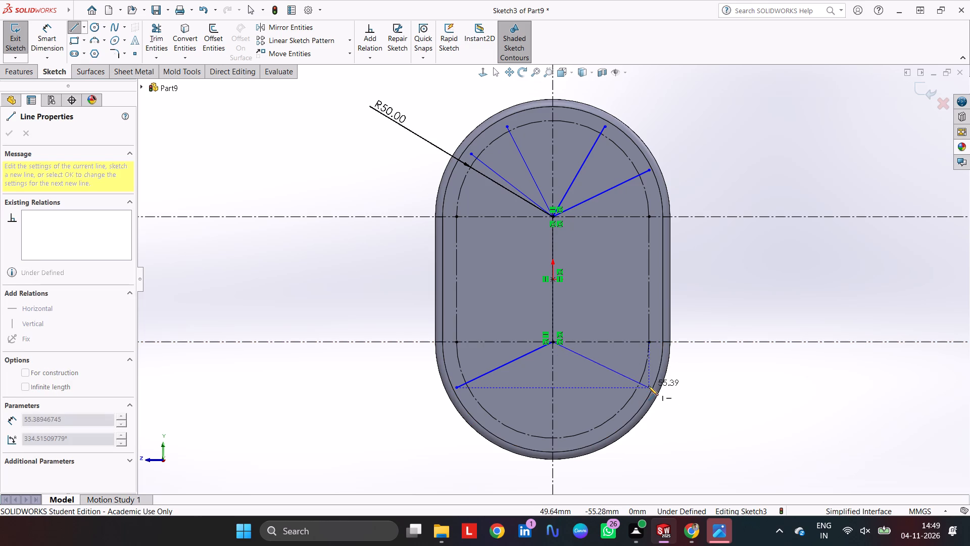
pyautogui.press('Escape')
pyautogui.press('Escape')
# Sketch two steeper downward lines from the lower arc centre between the shallow ones, with the right one about 54 mm long.
pyautogui.click(74, 25)
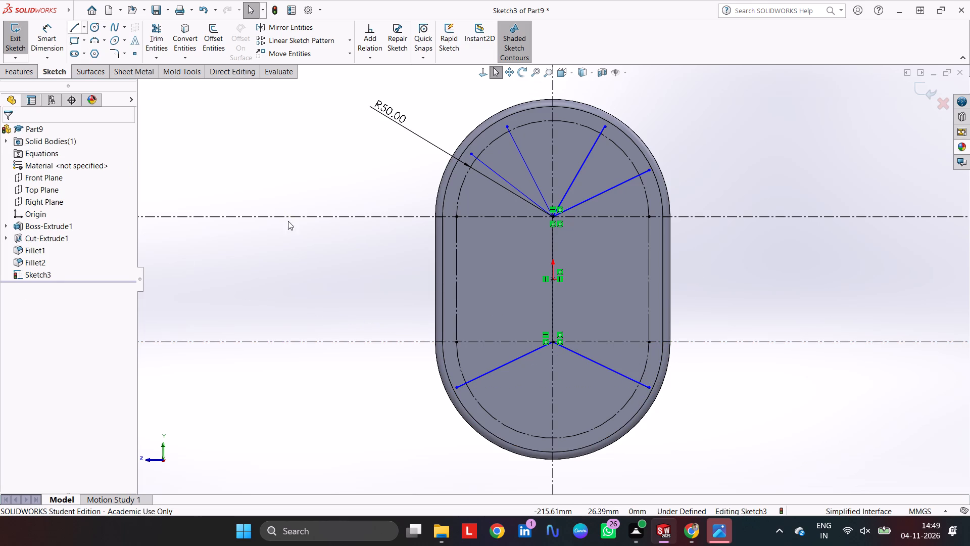
pyautogui.click(552, 341)
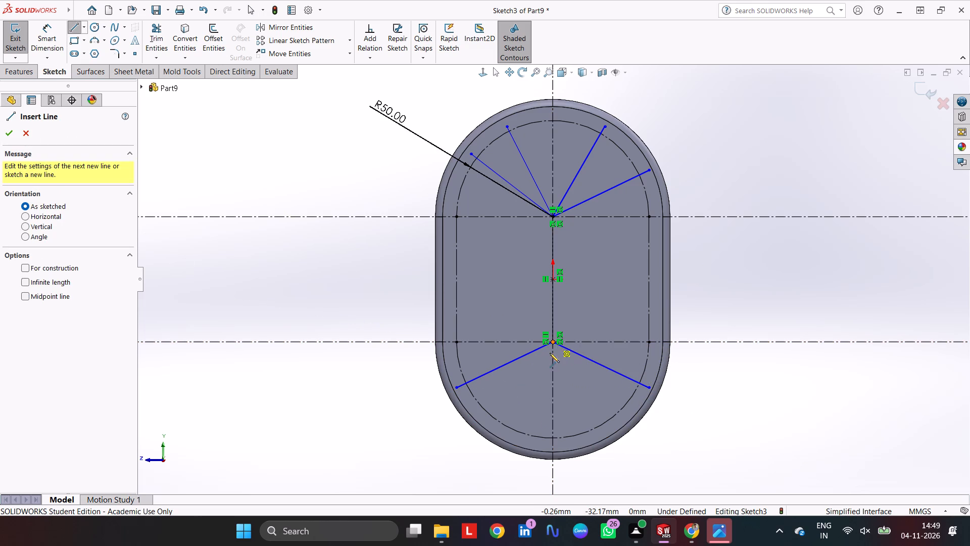
pyautogui.click(508, 438)
pyautogui.press('Escape')
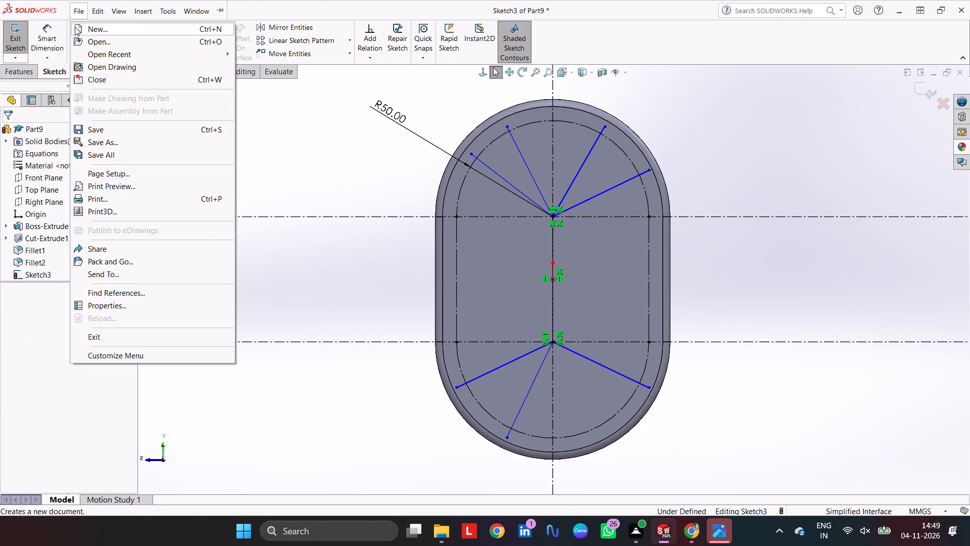
pyautogui.press('Escape')
pyautogui.click(74, 29)
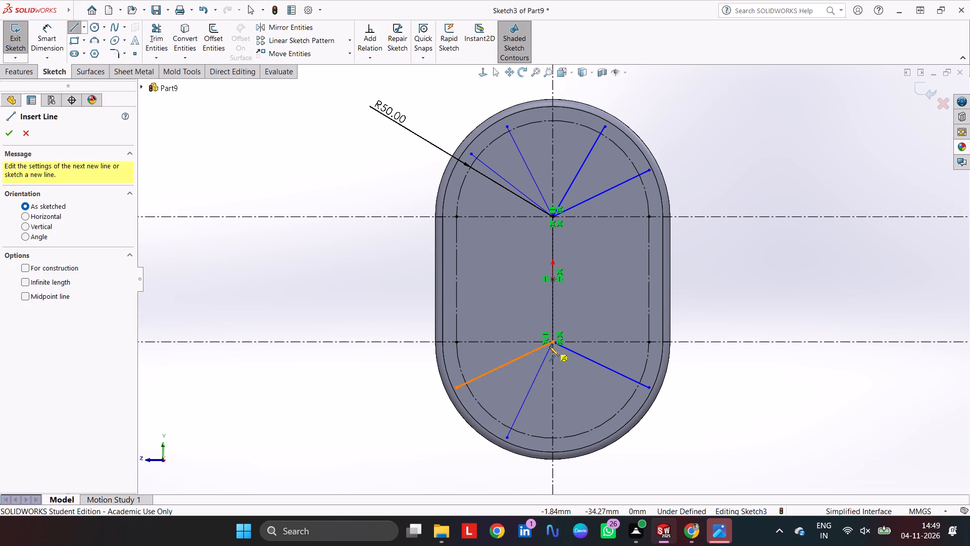
pyautogui.click(553, 341)
pyautogui.click(593, 435)
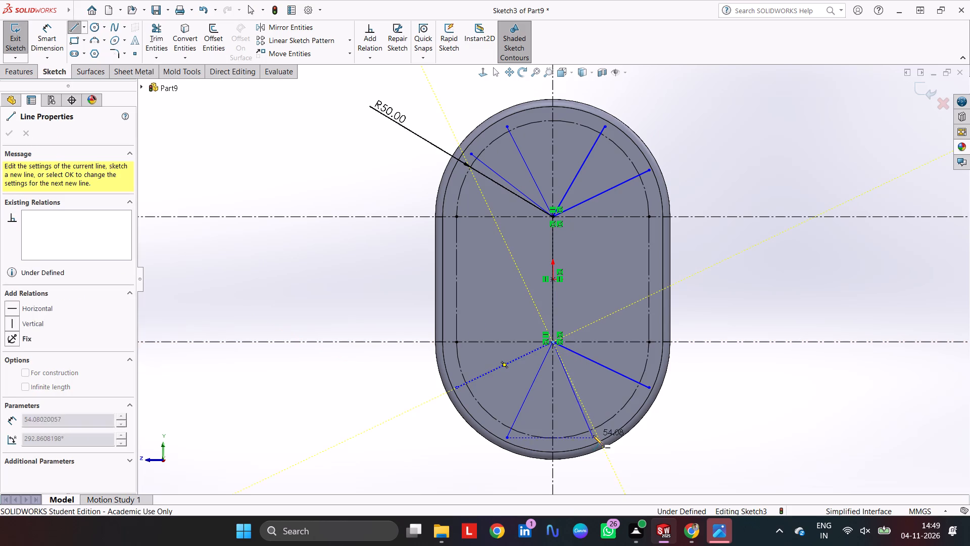
pyautogui.press('Escape')
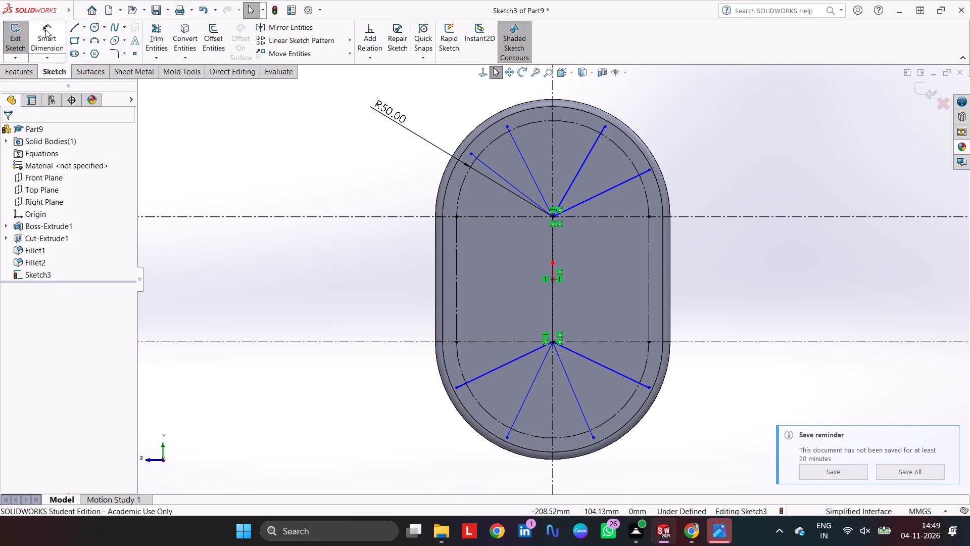
# Dimension the angle between the lower horizontal centreline and the shallow lower-right line as 30°.
pyautogui.click(45, 29)
pyautogui.click(607, 367)
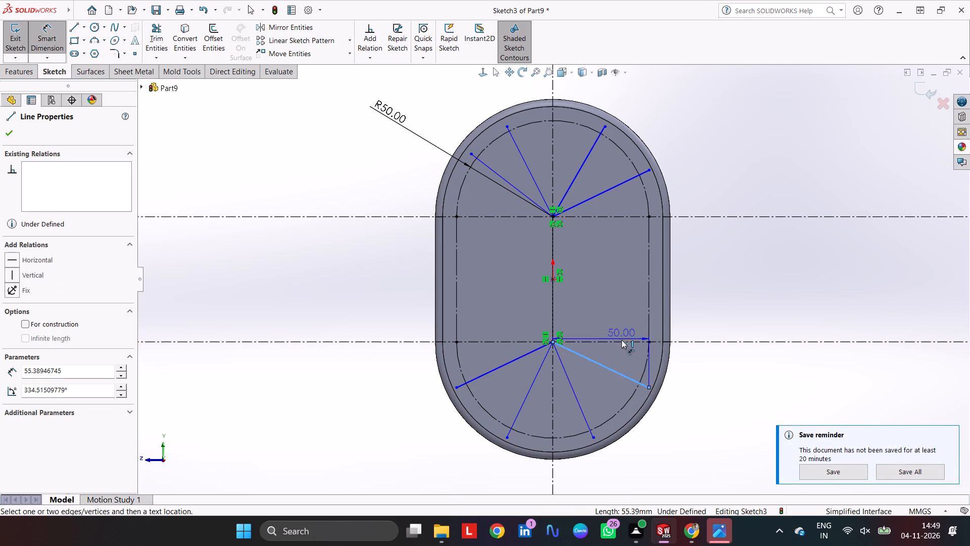
pyautogui.click(622, 341)
pyautogui.click(629, 359)
pyautogui.write('30')
pyautogui.press('Return')
# Dimension the angle between the shallow and steep lower-right lines as 30°.
pyautogui.click(599, 369)
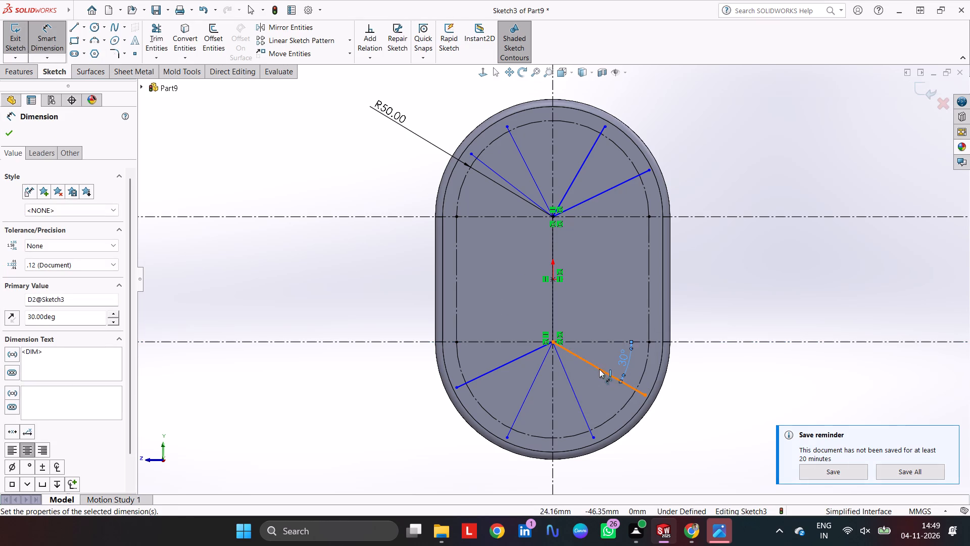
pyautogui.click(576, 399)
pyautogui.click(594, 400)
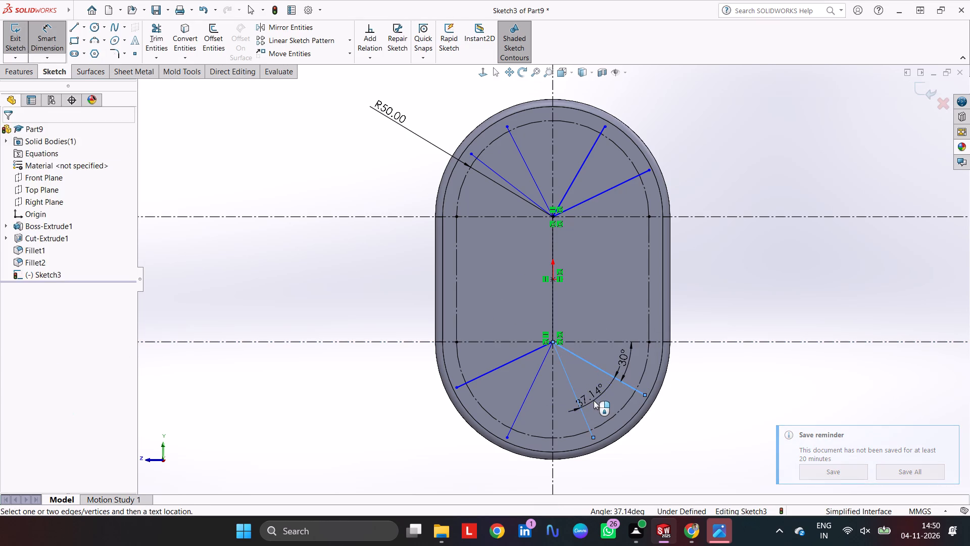
pyautogui.write('30')
pyautogui.press('Return')
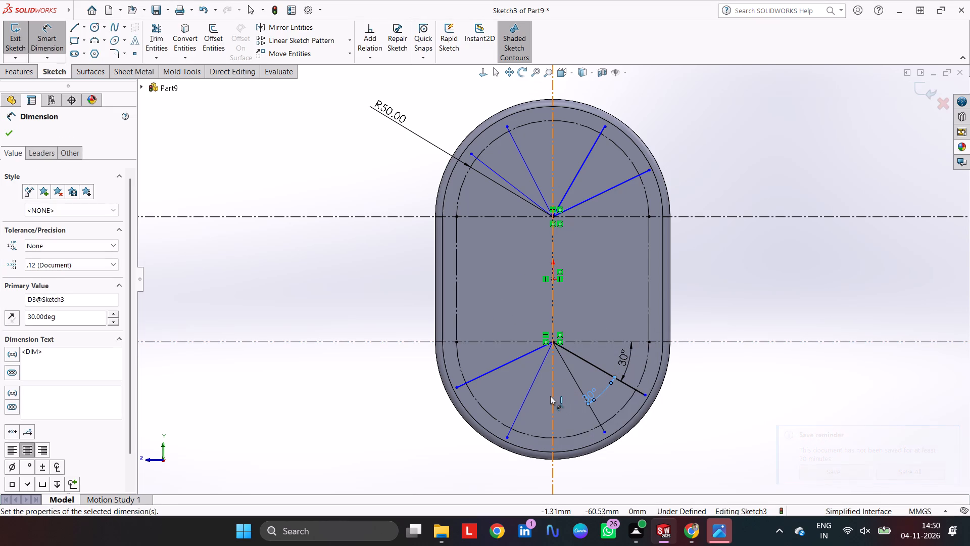
# Dimension the angle between the vertical centreline and the steep lower-left line as 30°.
pyautogui.click(554, 398)
pyautogui.click(530, 387)
pyautogui.click(536, 409)
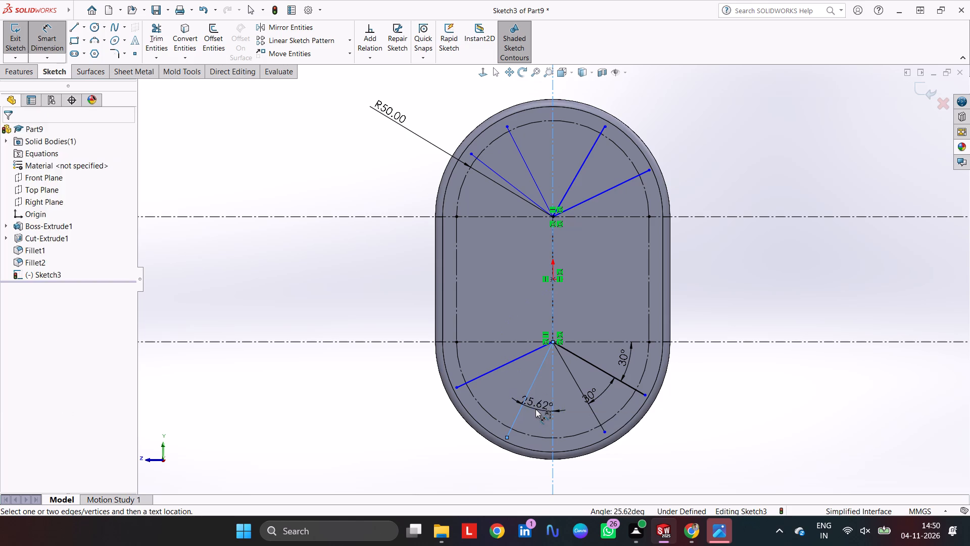
pyautogui.write('30')
pyautogui.press('Return')
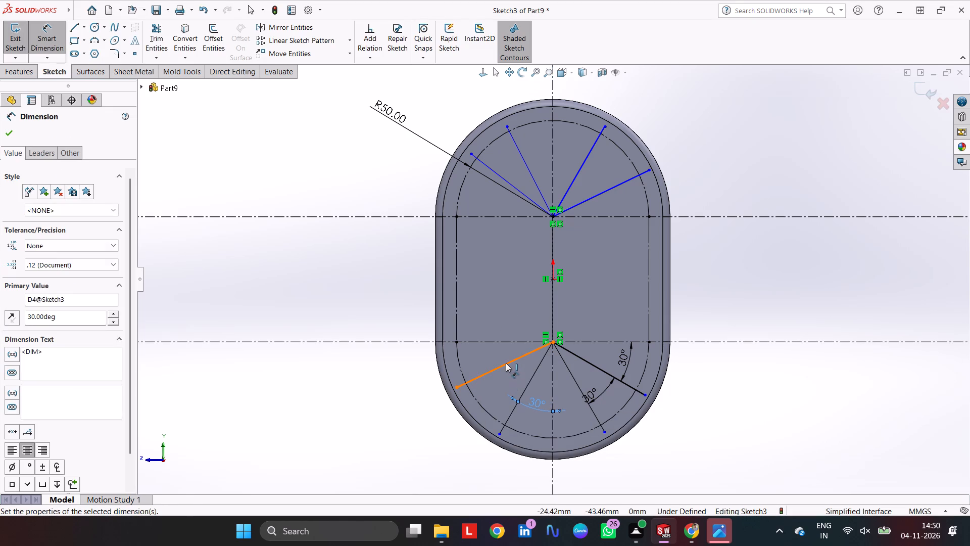
# Dimension the angle between the lower horizontal centreline and the shallow lower-left line as 30°.
pyautogui.click(506, 363)
pyautogui.click(504, 342)
pyautogui.click(489, 362)
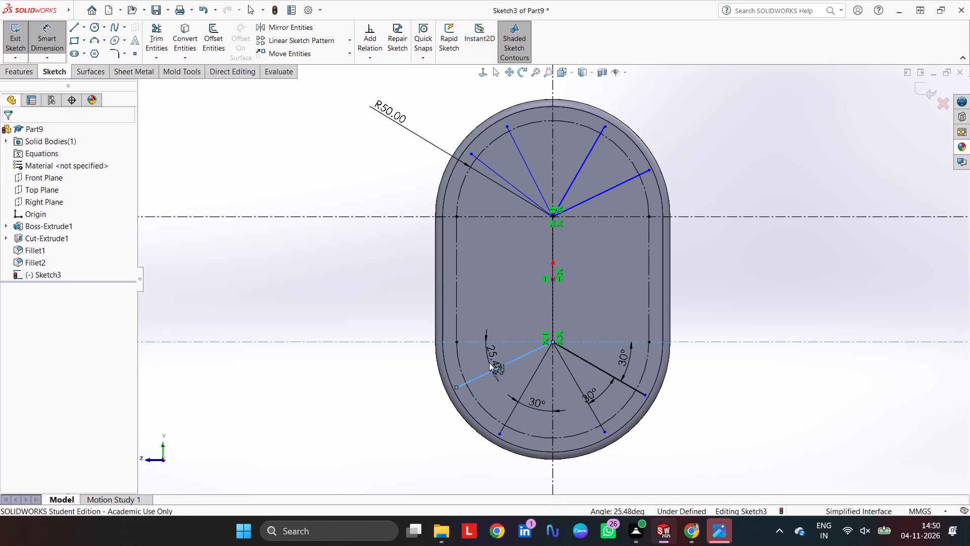
pyautogui.write('30')
pyautogui.press('Return')
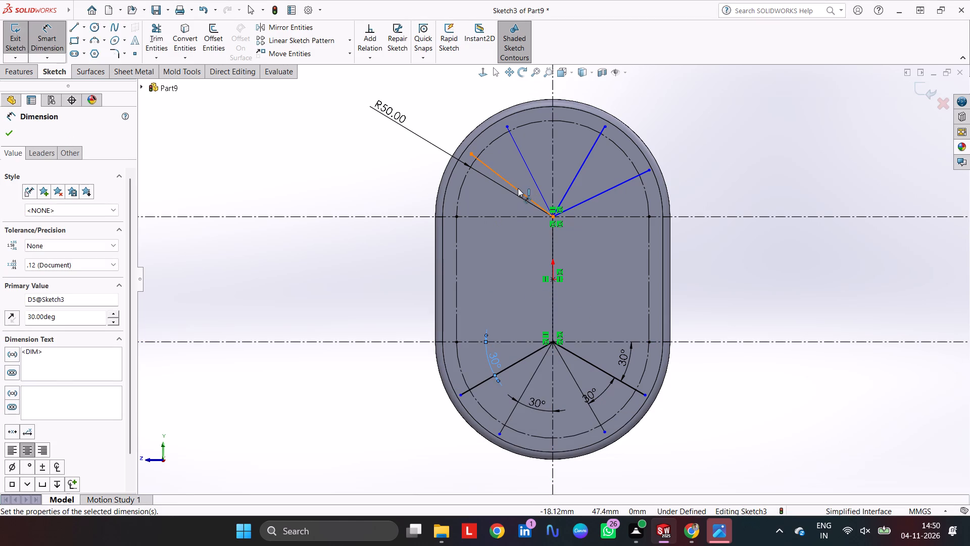
# Dimension the angle between the upper horizontal centreline and the shallow upper-left line as 30°.
pyautogui.click(518, 188)
pyautogui.click(512, 216)
pyautogui.click(484, 205)
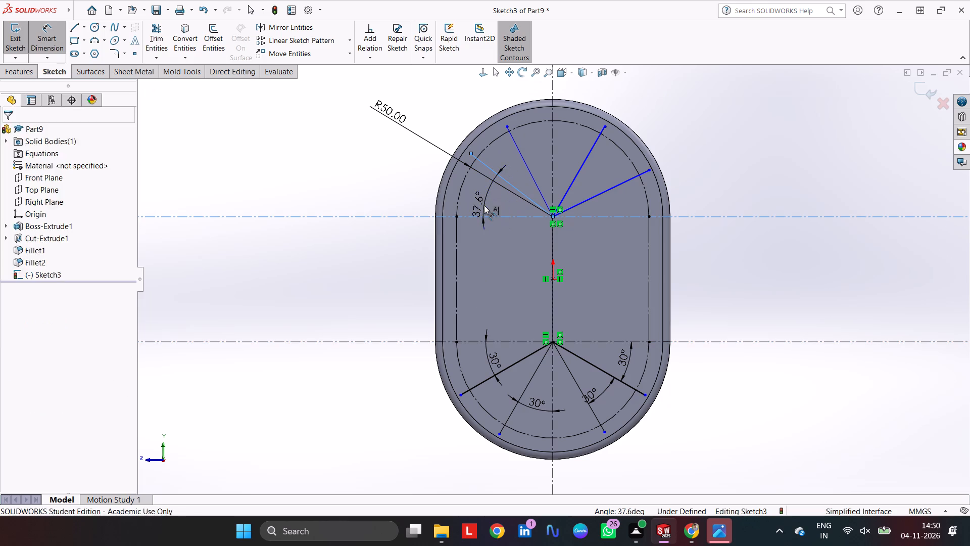
pyautogui.write('30')
pyautogui.press('Return')
# Dimension the angle between the vertical centreline and the steep upper-left line as 30°.
pyautogui.click(529, 175)
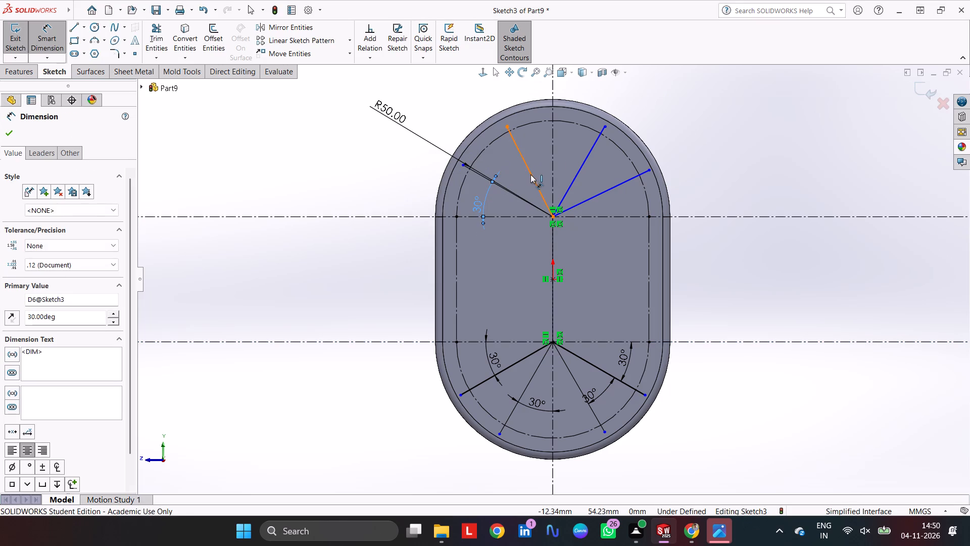
pyautogui.click(551, 167)
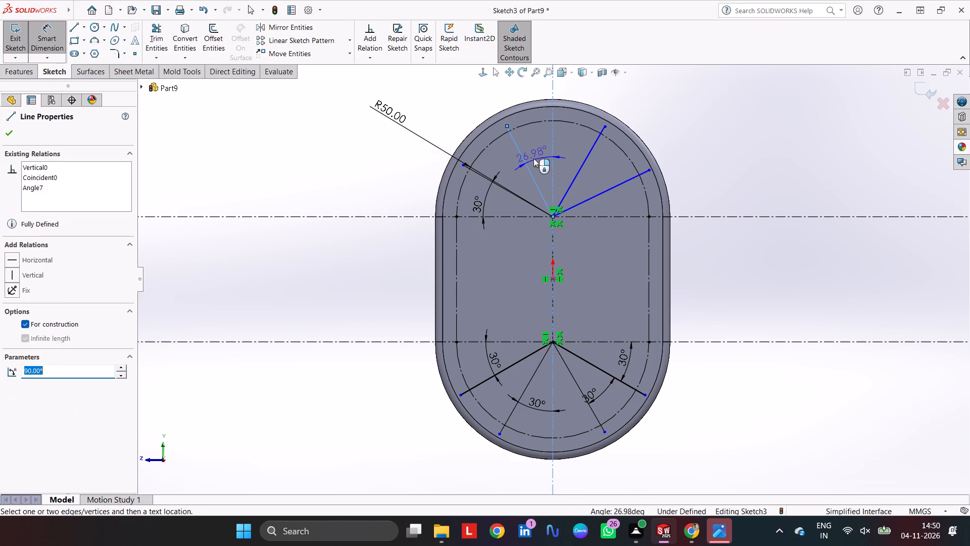
pyautogui.click(533, 158)
pyautogui.press('3')
pyautogui.press('0')
pyautogui.press('Return')
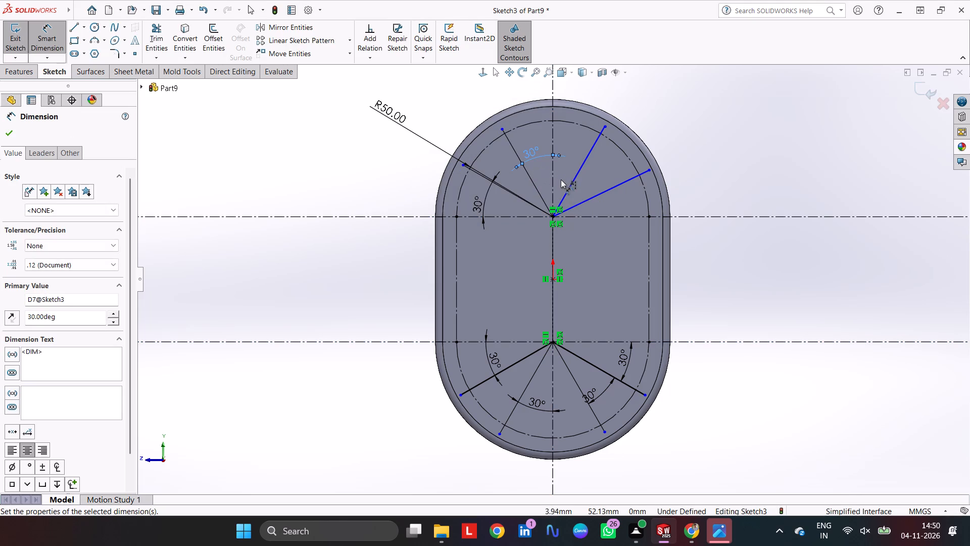
# Dimension the angle between the vertical centreline and the steep upper-right line as 30°.
pyautogui.click(568, 187)
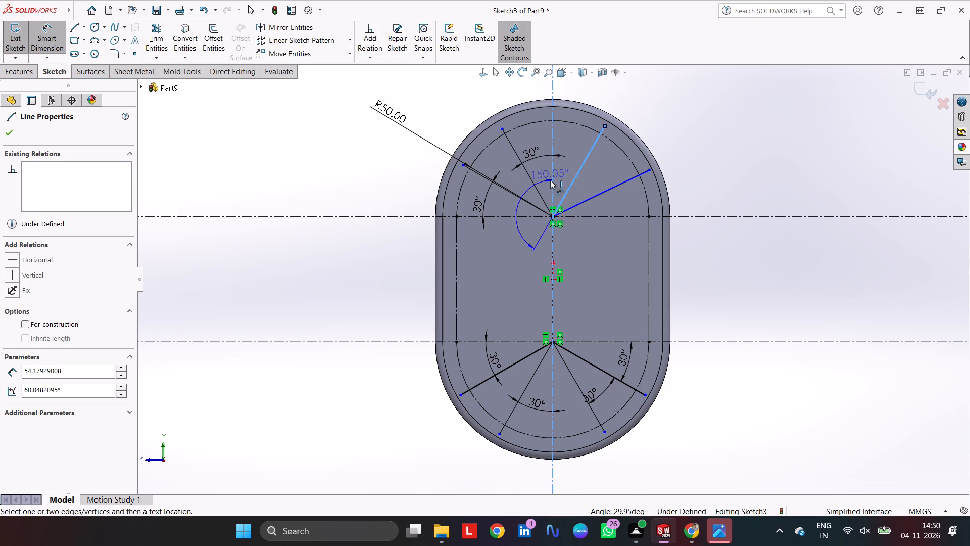
pyautogui.click(560, 173)
pyautogui.write('30')
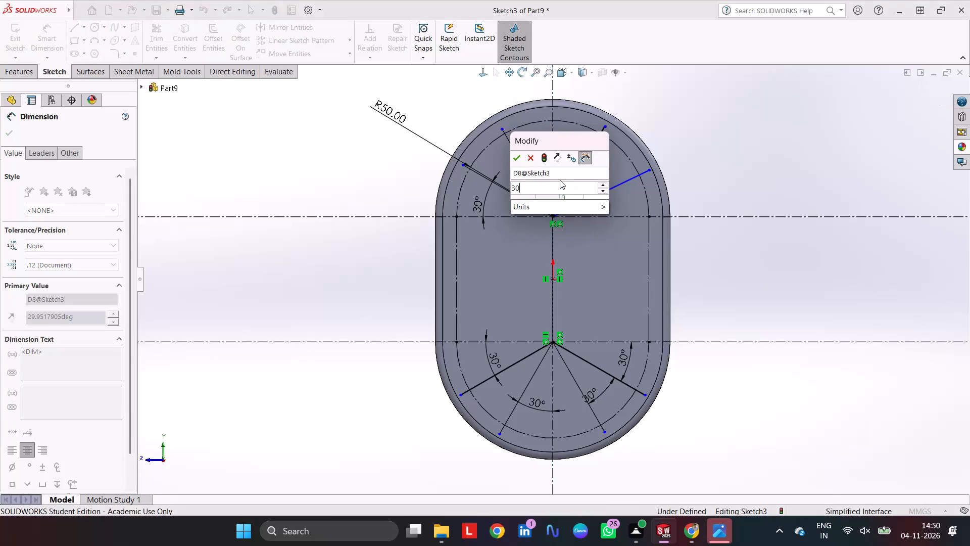
pyautogui.press('Return')
# Dimension the angle between the upper horizontal centreline and the shallow upper-right line as 30°.
pyautogui.click(607, 194)
pyautogui.click(604, 191)
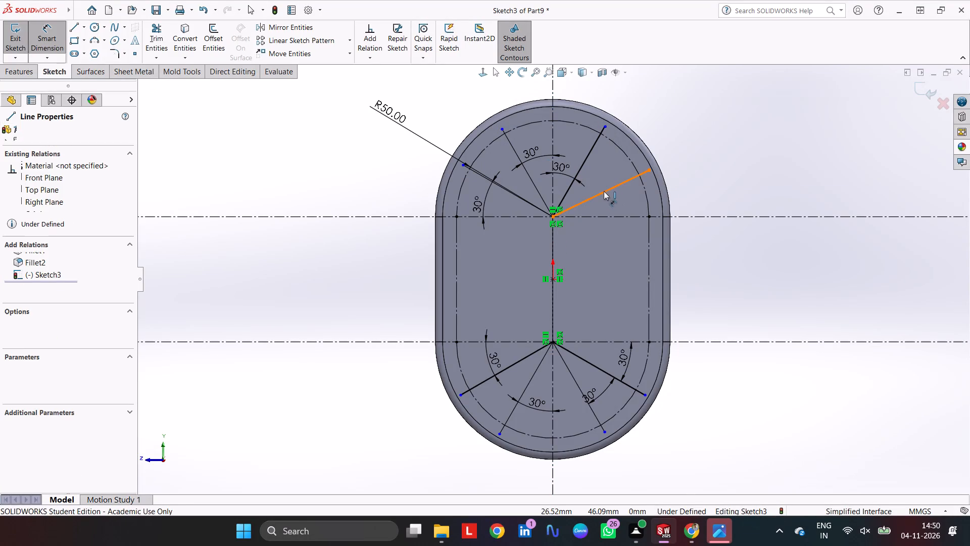
pyautogui.click(616, 214)
pyautogui.click(613, 200)
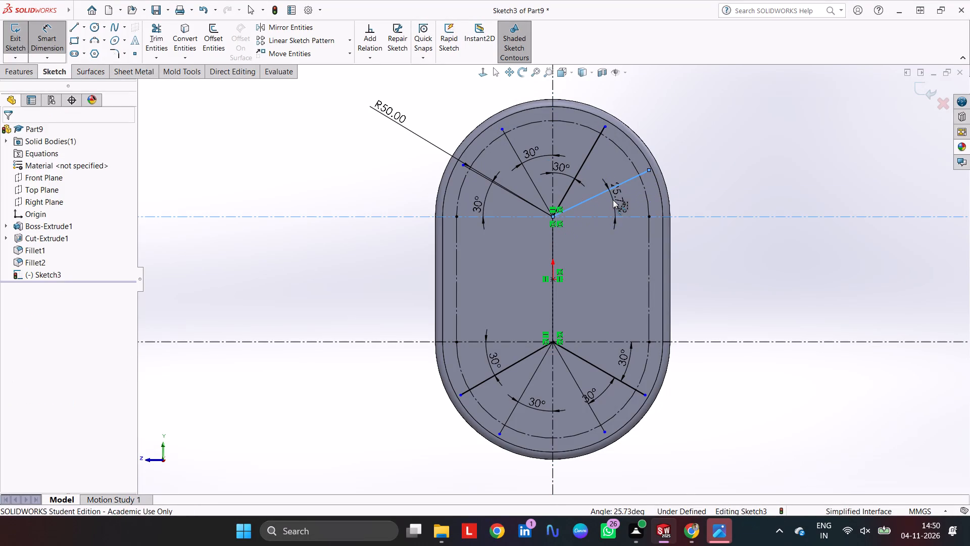
pyautogui.press('3')
pyautogui.press('0')
pyautogui.press('Return')
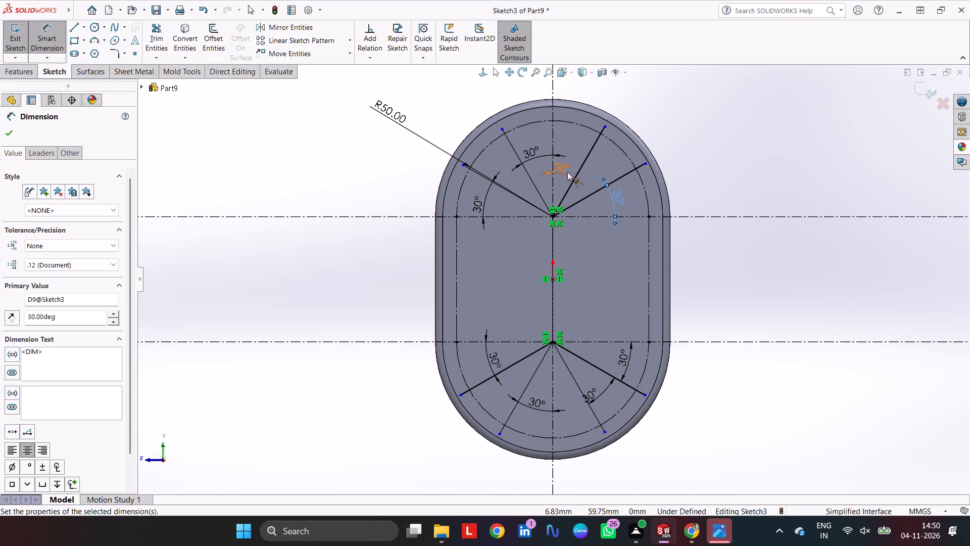
pyautogui.press('Escape')
pyautogui.press('Escape')
# Convert the four angled lines from the upper arc centre to construction geometry.
pyautogui.click(508, 191)
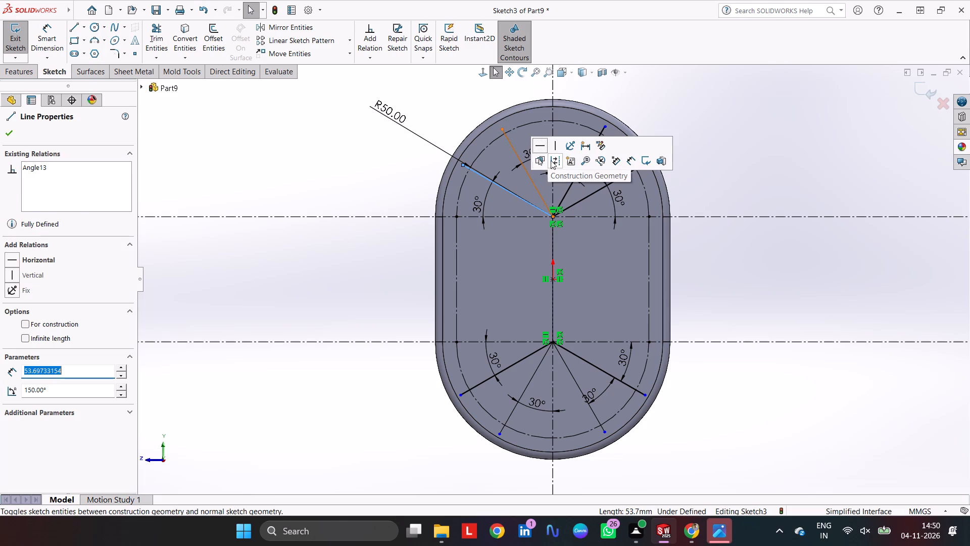
pyautogui.click(558, 158)
pyautogui.click(533, 179)
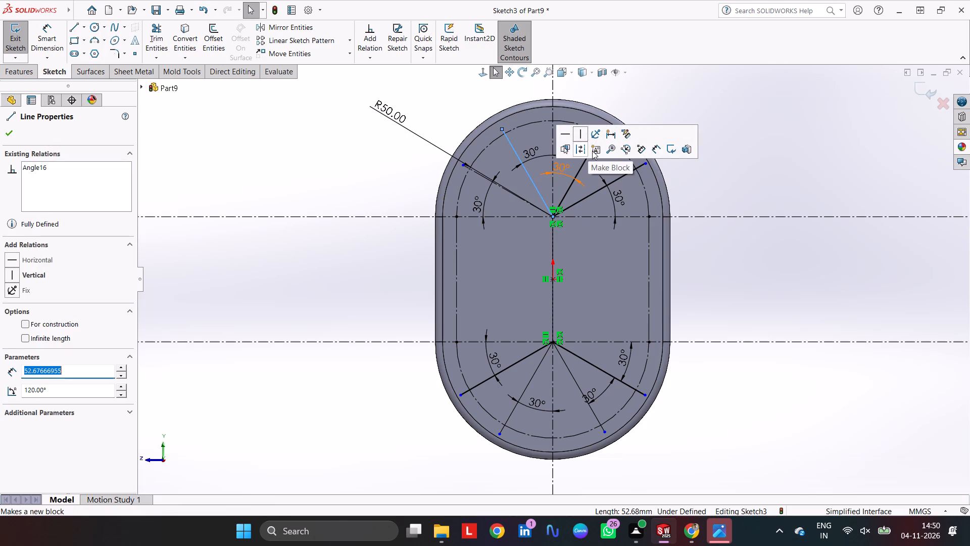
pyautogui.click(580, 150)
pyautogui.click(579, 168)
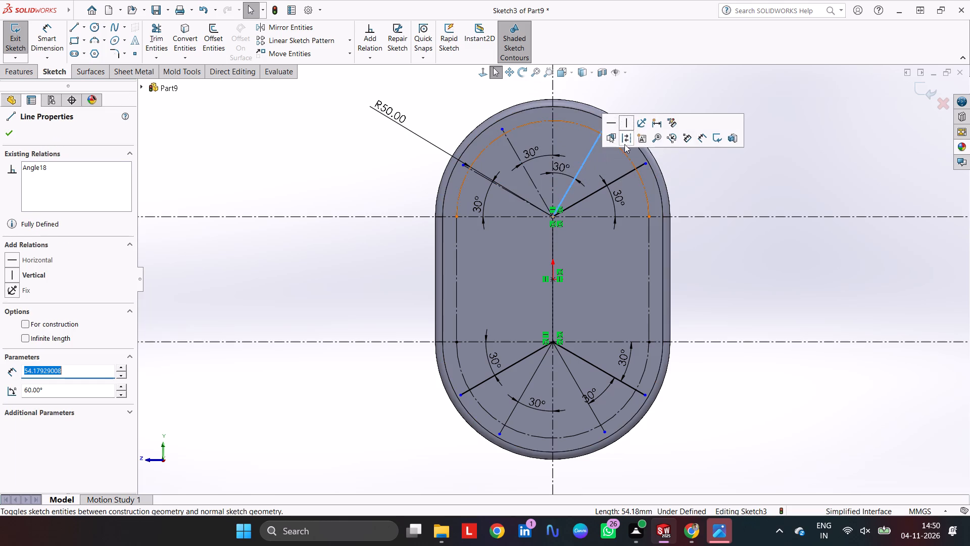
pyautogui.click(624, 140)
pyautogui.click(629, 173)
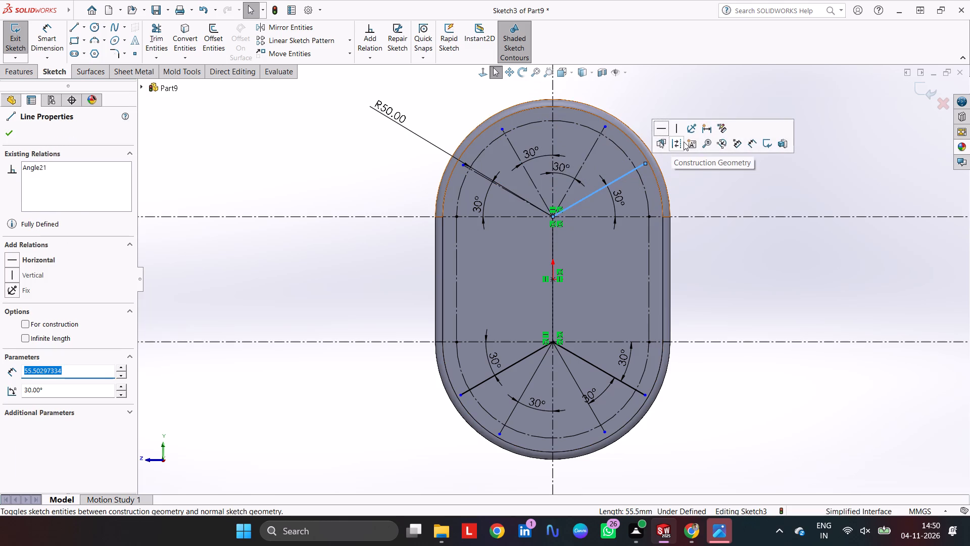
pyautogui.click(678, 142)
# Convert the four angled lines from the lower arc centre to construction geometry.
pyautogui.click(492, 379)
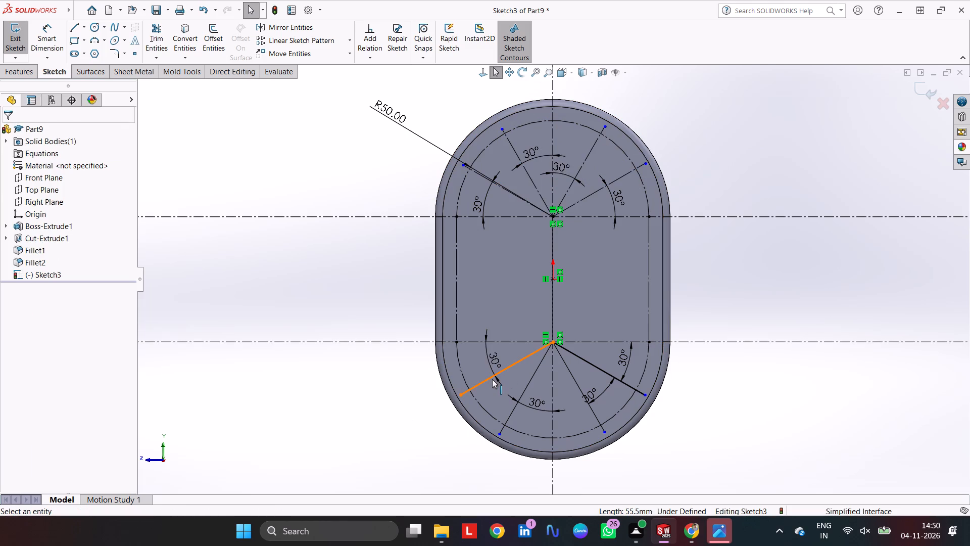
pyautogui.click(539, 351)
pyautogui.click(533, 379)
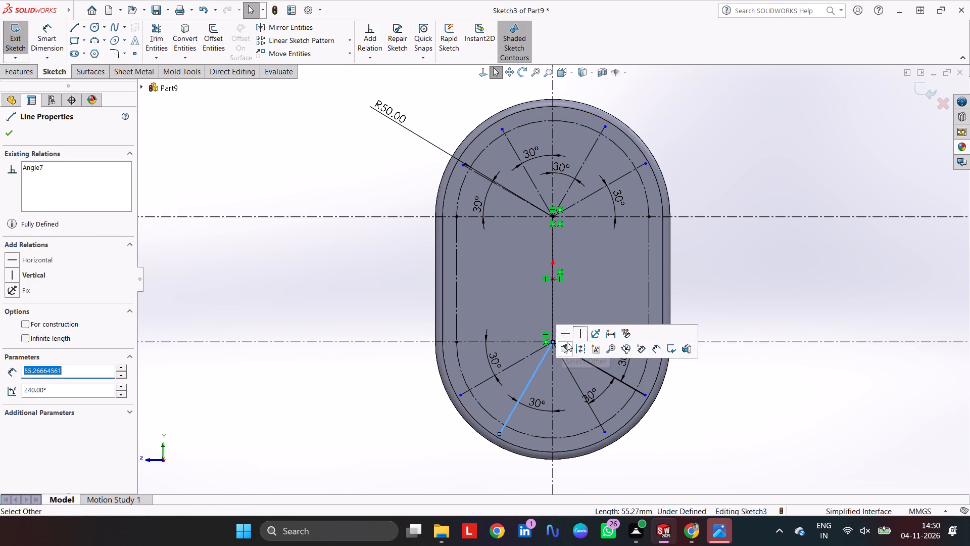
pyautogui.click(578, 352)
pyautogui.click(574, 381)
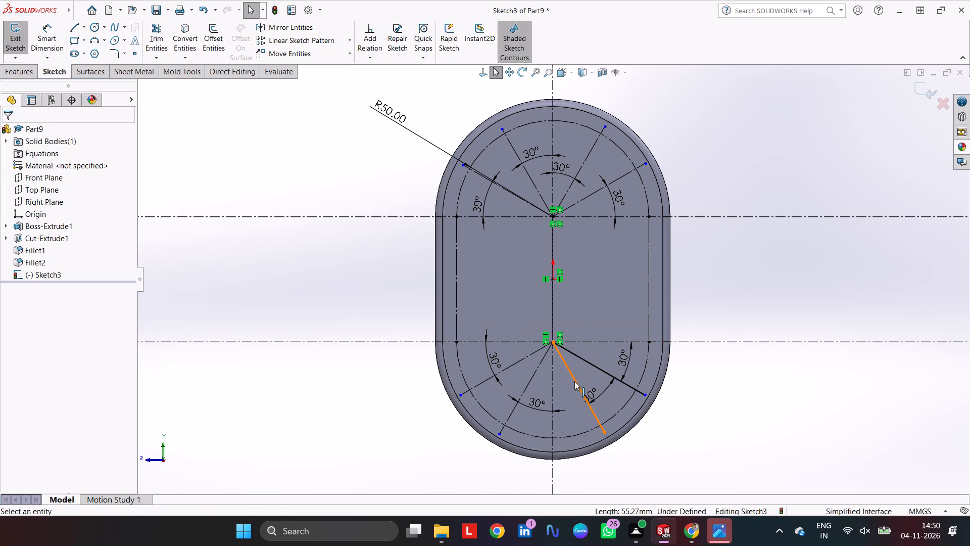
pyautogui.click(619, 353)
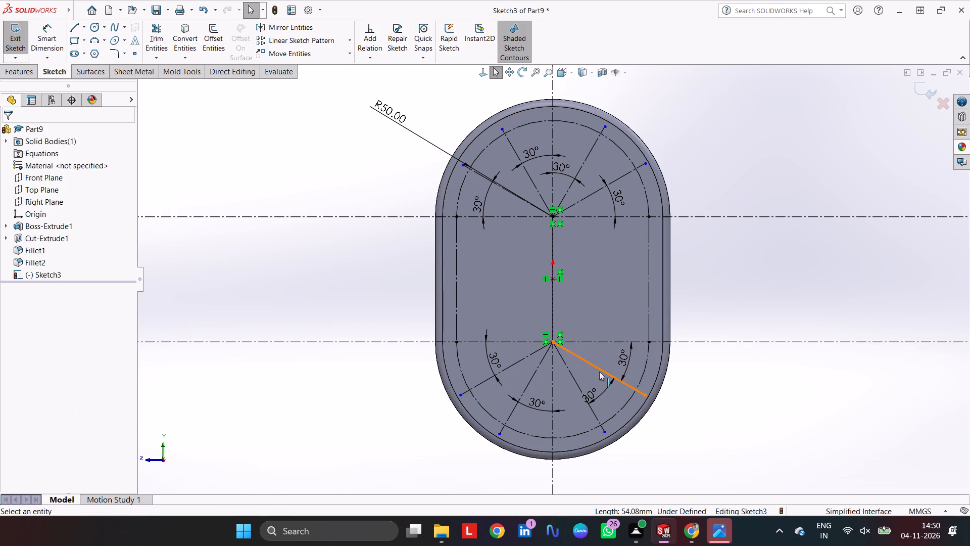
pyautogui.click(599, 372)
pyautogui.click(644, 344)
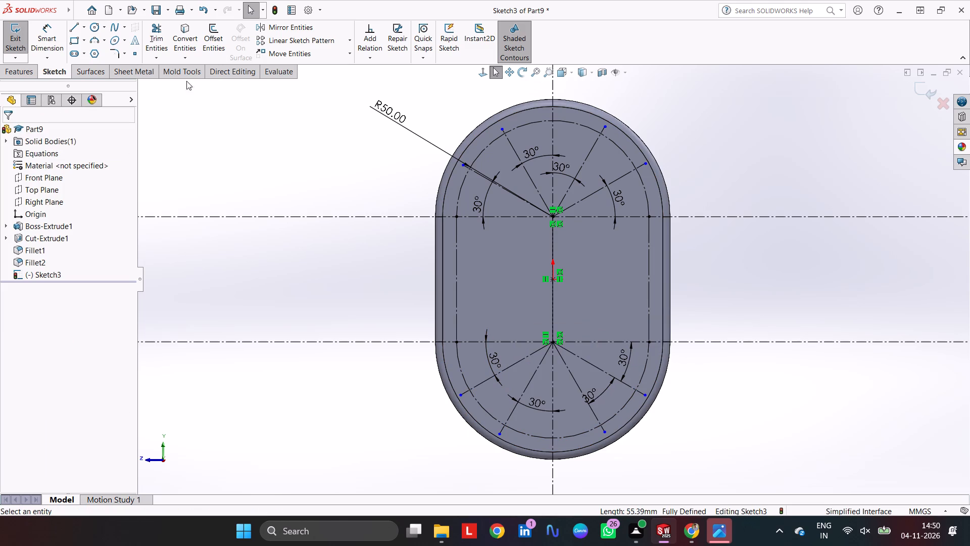
# Trim the ends of the four upper angled lines back to the R50 construction arc with Power trim.
pyautogui.click(157, 40)
pyautogui.scroll(-5, 522, 163)
pyautogui.scroll(-2, 386, 205)
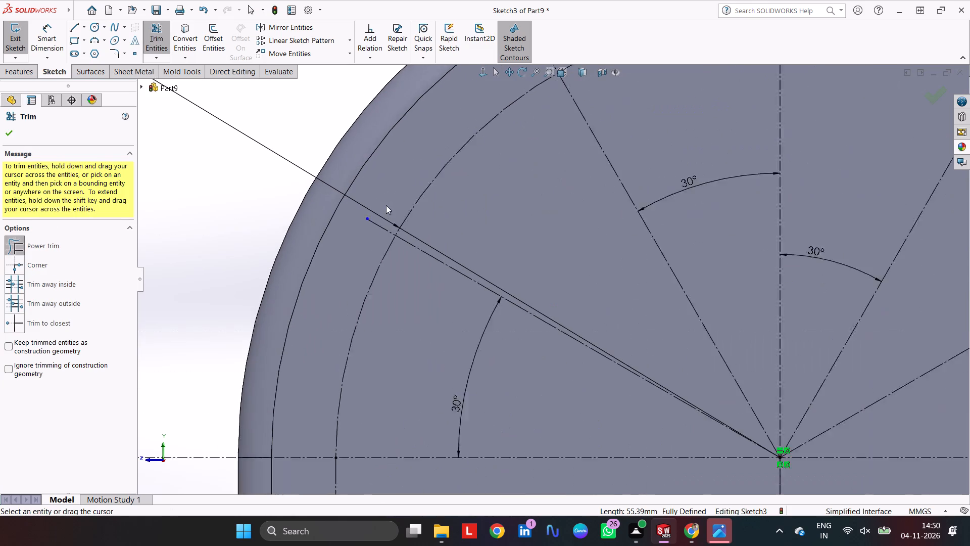
pyautogui.scroll(-2, 386, 205)
pyautogui.moveTo(378, 276); pyautogui.dragTo(406, 231)
pyautogui.scroll(4, 408, 231)
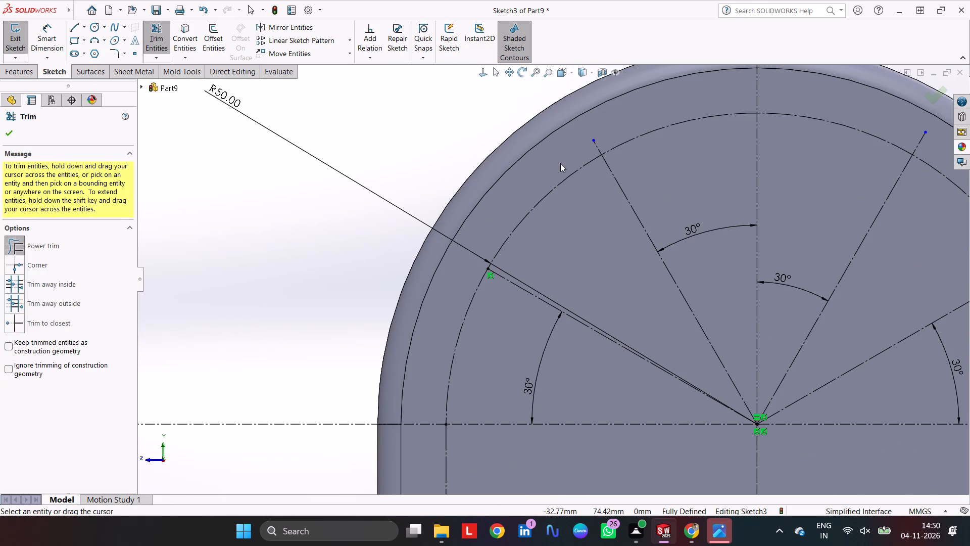
pyautogui.moveTo(579, 151); pyautogui.dragTo(602, 145)
pyautogui.scroll(1, 698, 105)
pyautogui.scroll(-2, 752, 146)
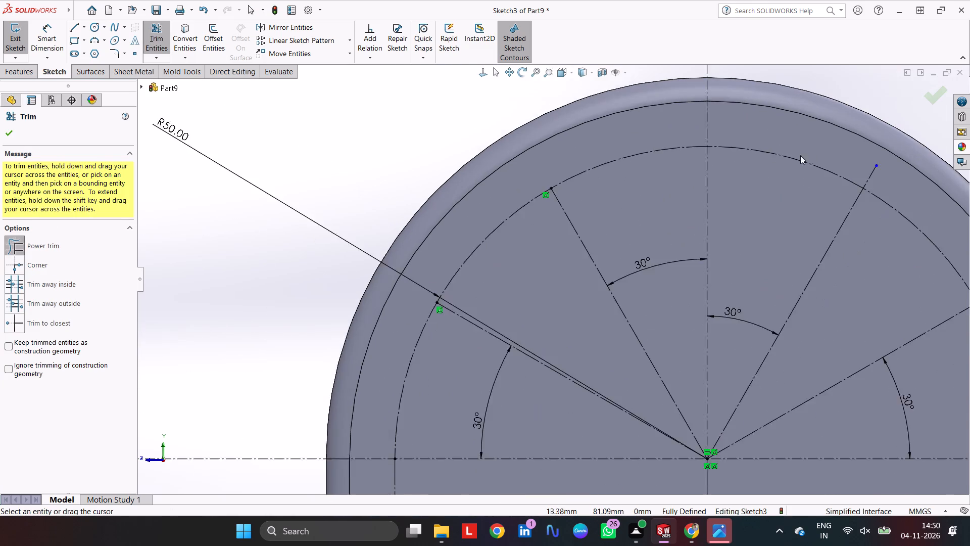
pyautogui.scroll(-2, 800, 155)
pyautogui.moveTo(880, 220); pyautogui.dragTo(836, 203)
pyautogui.moveTo(852, 197); pyautogui.dragTo(890, 221)
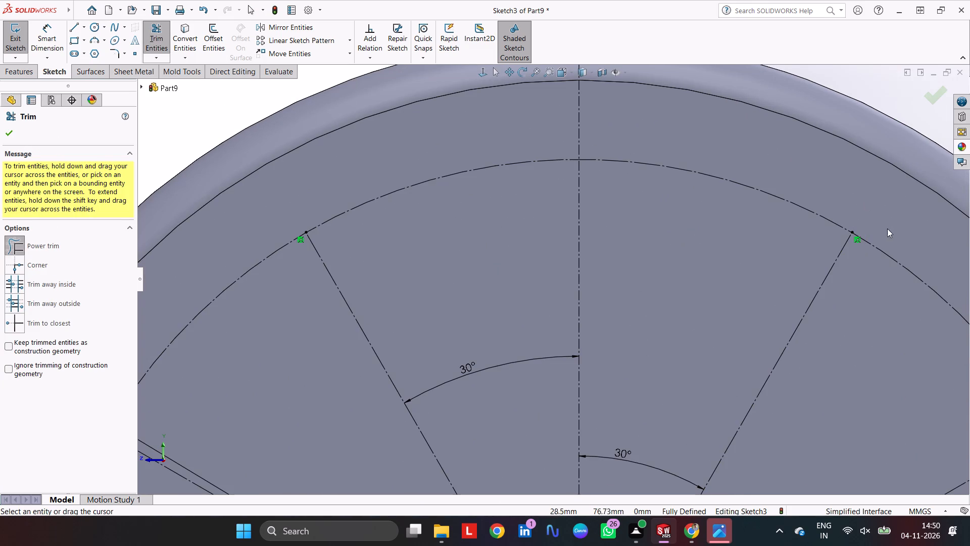
pyautogui.scroll(5, 871, 283)
pyautogui.scroll(-5, 756, 366)
pyautogui.moveTo(670, 247); pyautogui.dragTo(701, 301)
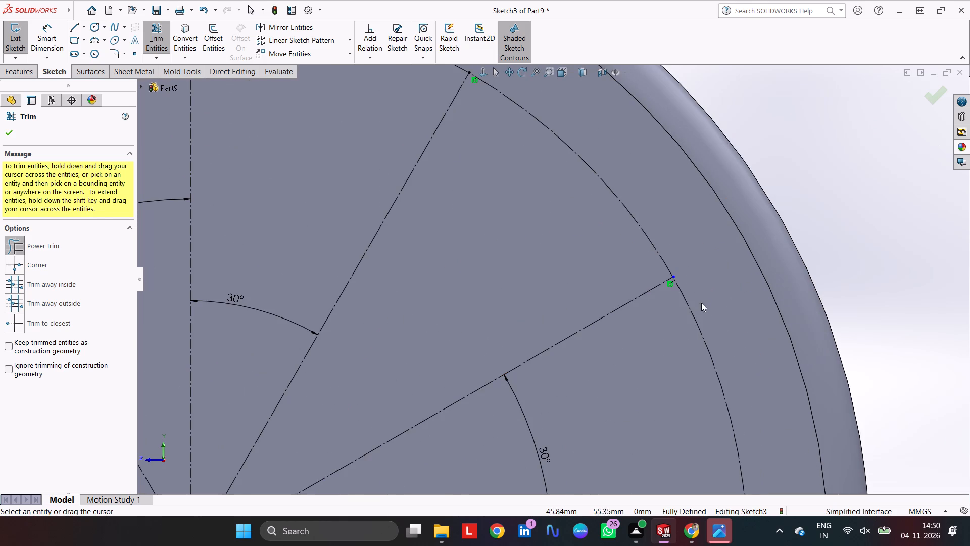
# Trim the ends of the four lower angled lines back to the lower construction arc.
pyautogui.scroll(6, 702, 337)
pyautogui.scroll(3, 599, 400)
pyautogui.scroll(2, 557, 430)
pyautogui.scroll(-5, 558, 445)
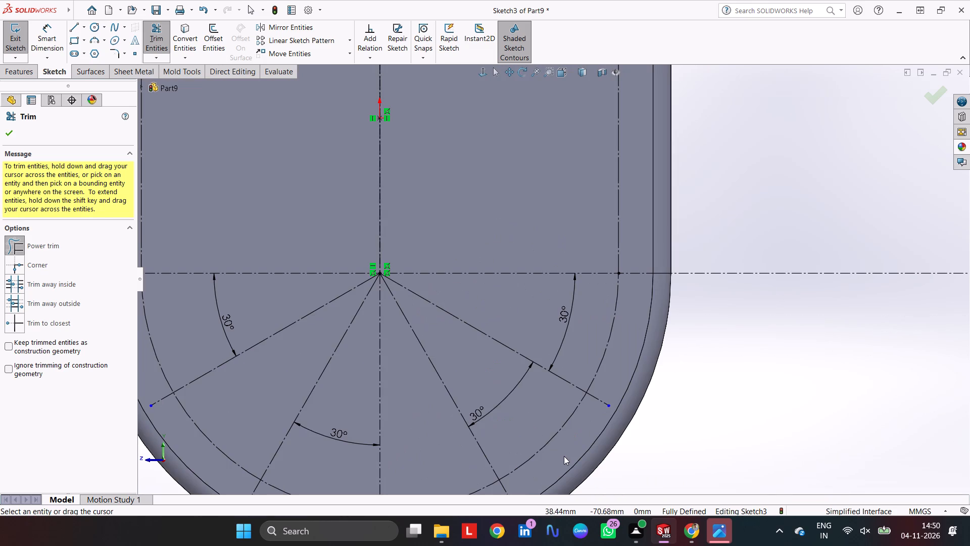
pyautogui.moveTo(590, 406); pyautogui.dragTo(601, 387)
pyautogui.scroll(-3, 569, 449)
pyautogui.scroll(5, 499, 454)
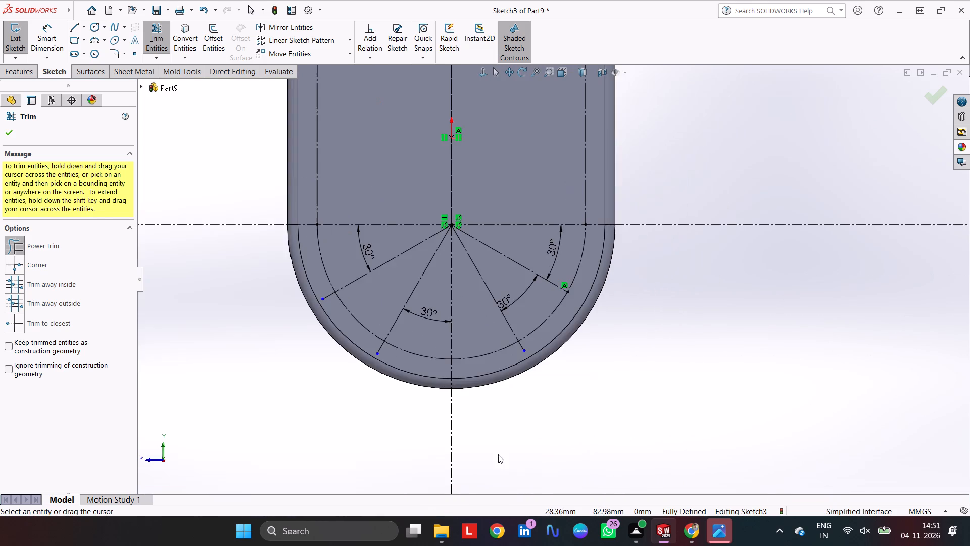
pyautogui.scroll(-6, 557, 316)
pyautogui.moveTo(437, 395); pyautogui.dragTo(472, 370)
pyautogui.scroll(5, 277, 422)
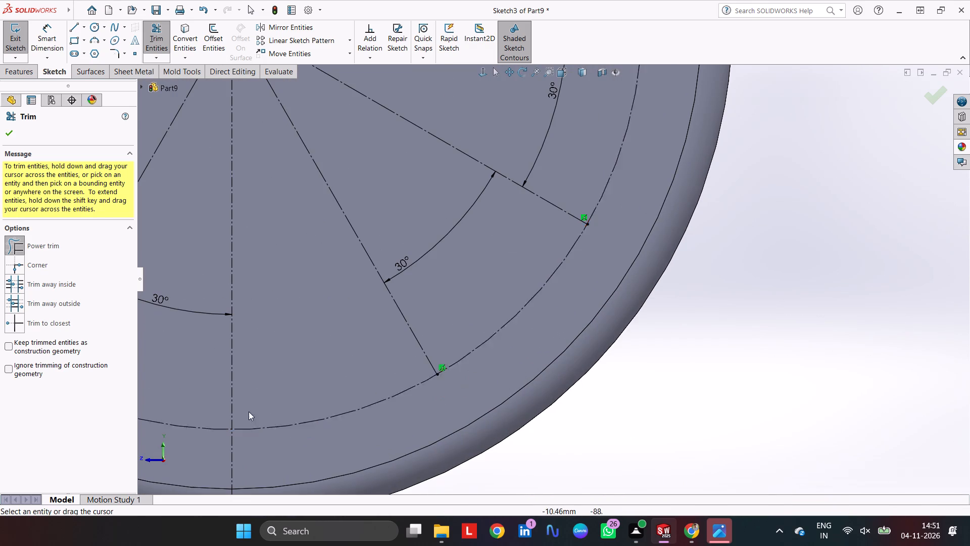
pyautogui.scroll(-5, 328, 287)
pyautogui.moveTo(411, 198); pyautogui.dragTo(431, 215)
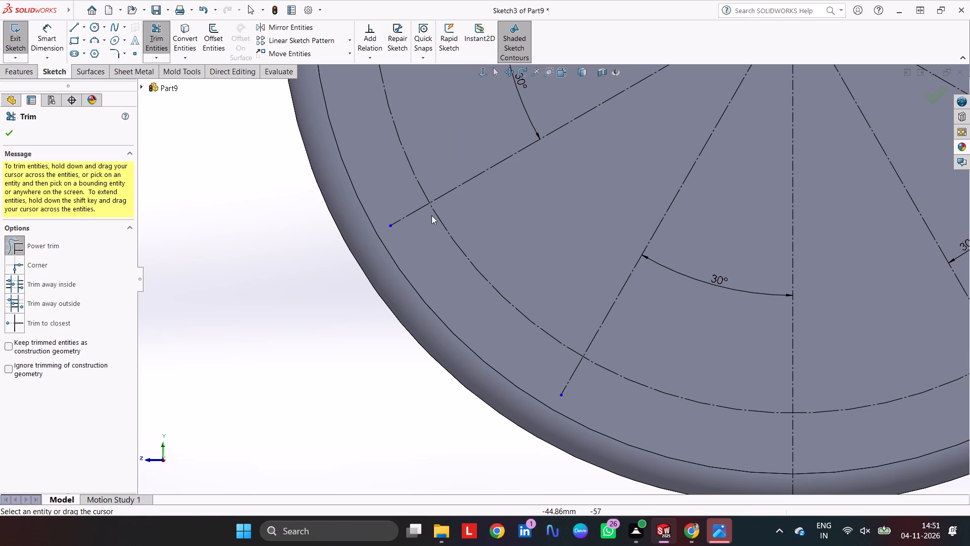
pyautogui.moveTo(431, 215); pyautogui.dragTo(464, 239)
pyautogui.press('Escape')
pyautogui.moveTo(545, 352); pyautogui.dragTo(559, 374)
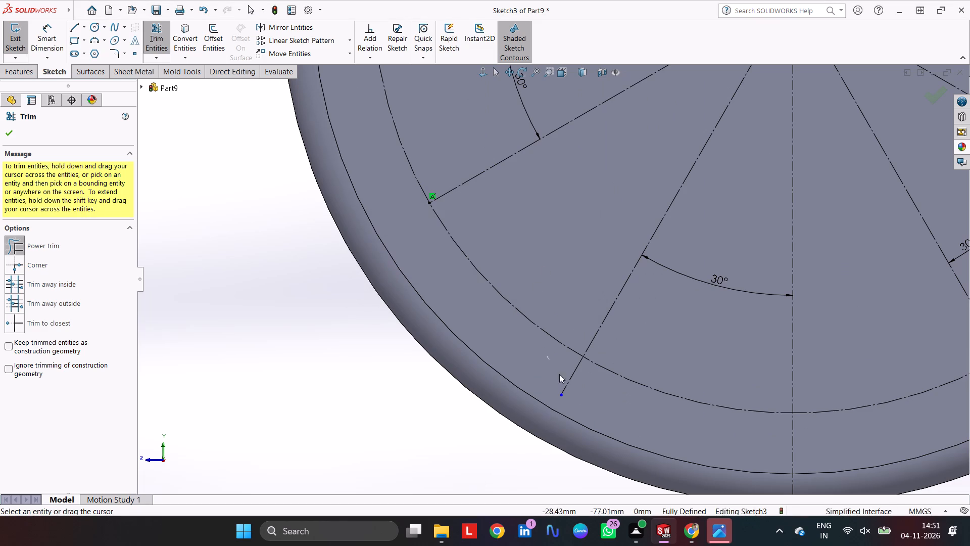
pyautogui.moveTo(559, 374); pyautogui.dragTo(583, 399)
pyautogui.scroll(5, 422, 306)
pyautogui.scroll(2, 581, 194)
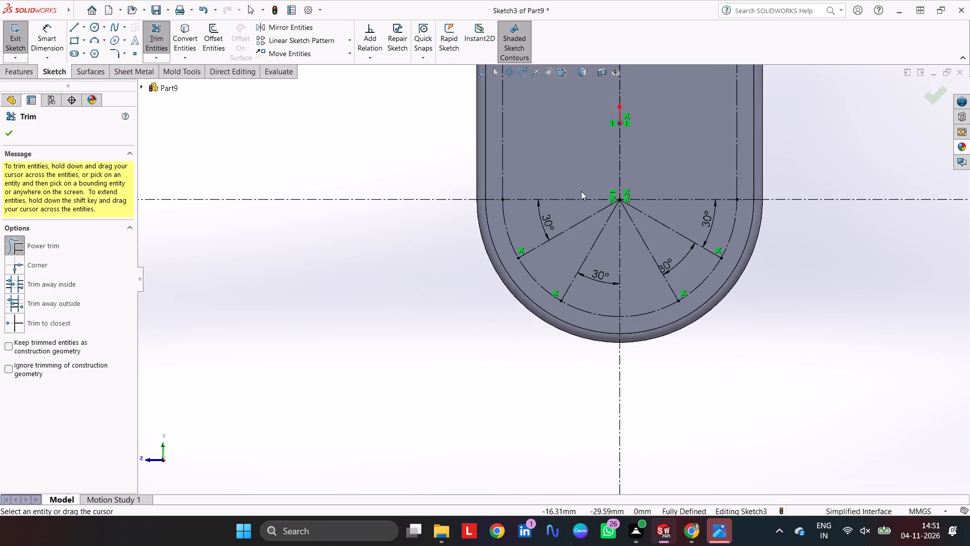
pyautogui.scroll(6, 581, 191)
pyautogui.scroll(-9, 573, 190)
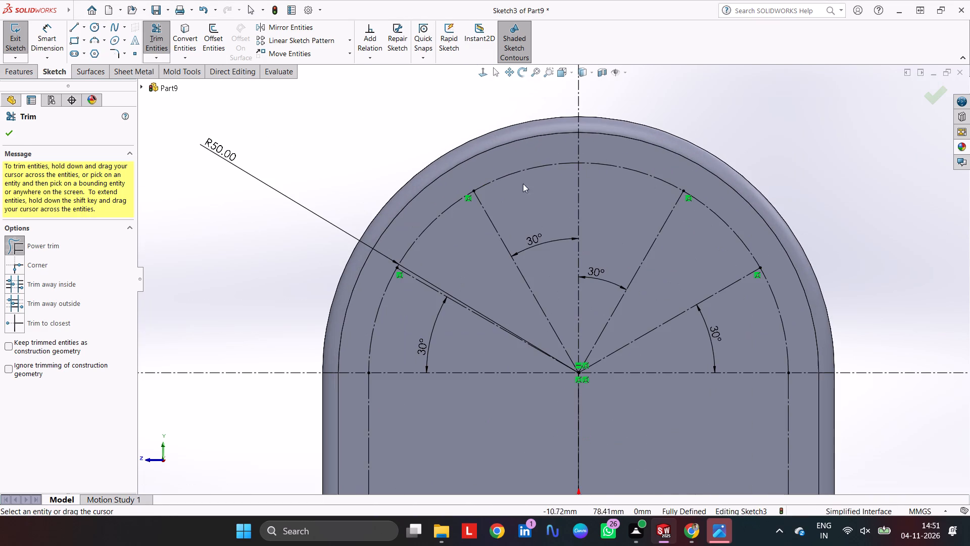
pyautogui.press('Escape')
# Draw seven circles along the upper R50 construction arc, centred on its two ends, the four angled line ends and its top point.
pyautogui.click(93, 30)
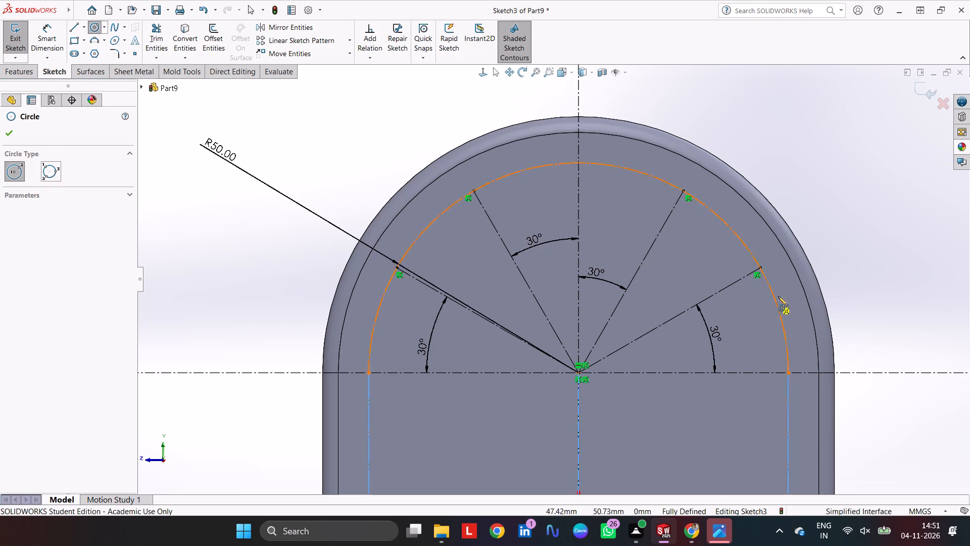
pyautogui.click(787, 374)
pyautogui.click(796, 357)
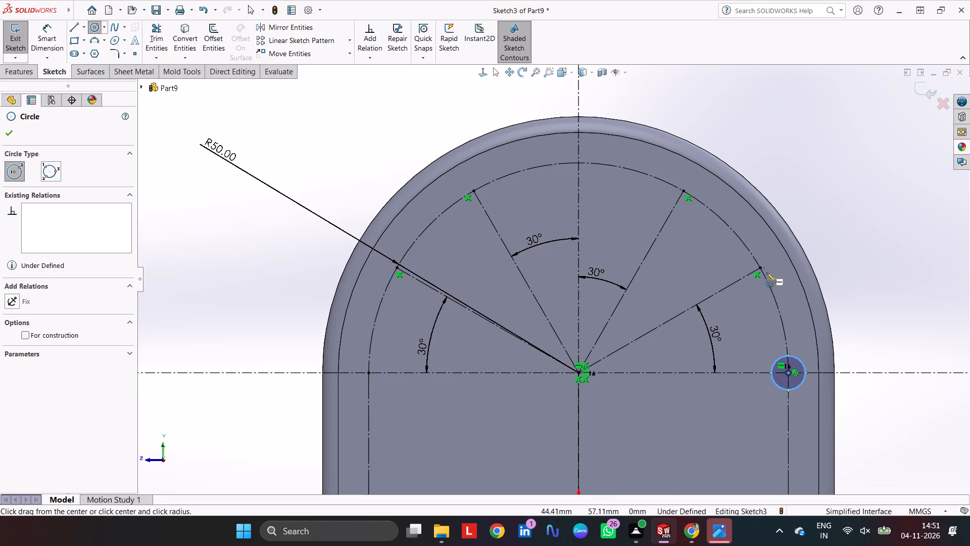
pyautogui.click(761, 267)
pyautogui.click(764, 253)
pyautogui.click(686, 192)
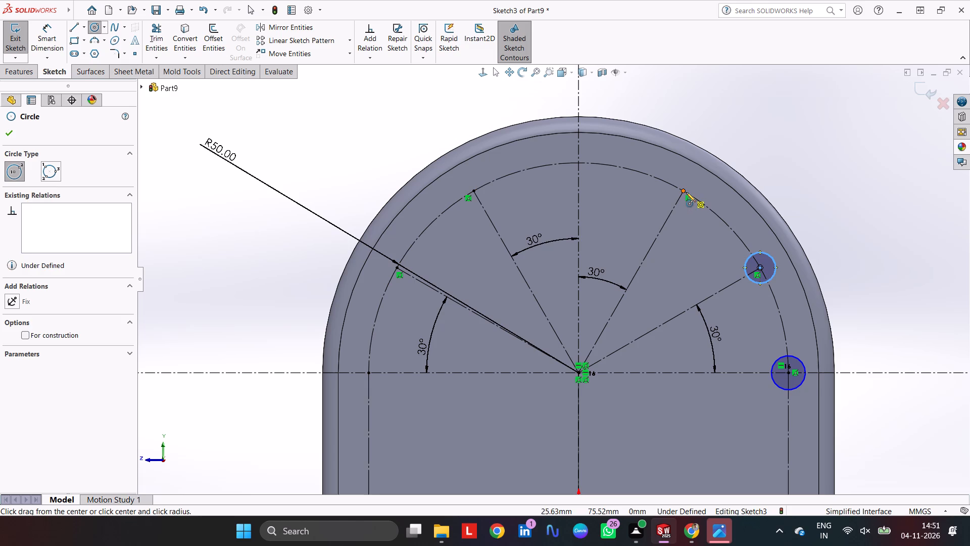
pyautogui.click(683, 176)
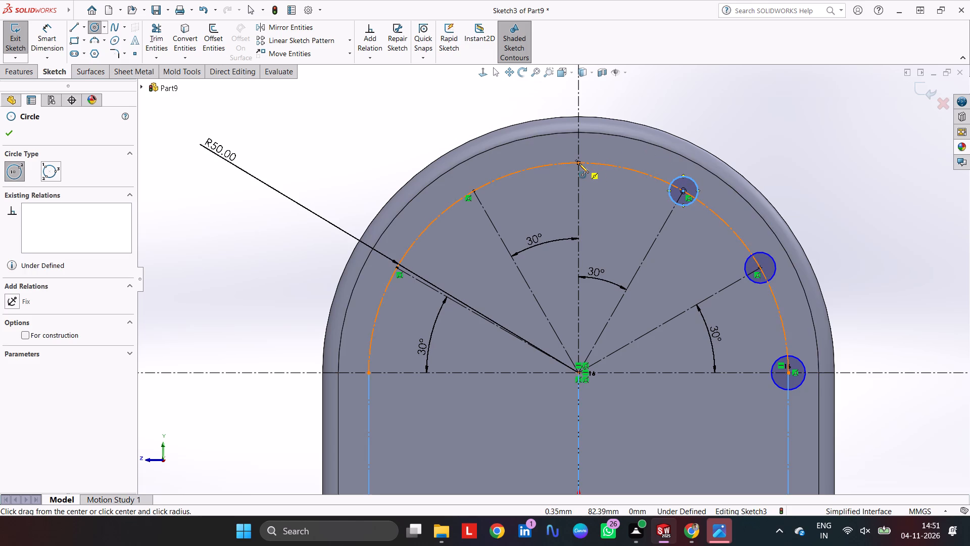
pyautogui.click(579, 163)
pyautogui.click(561, 150)
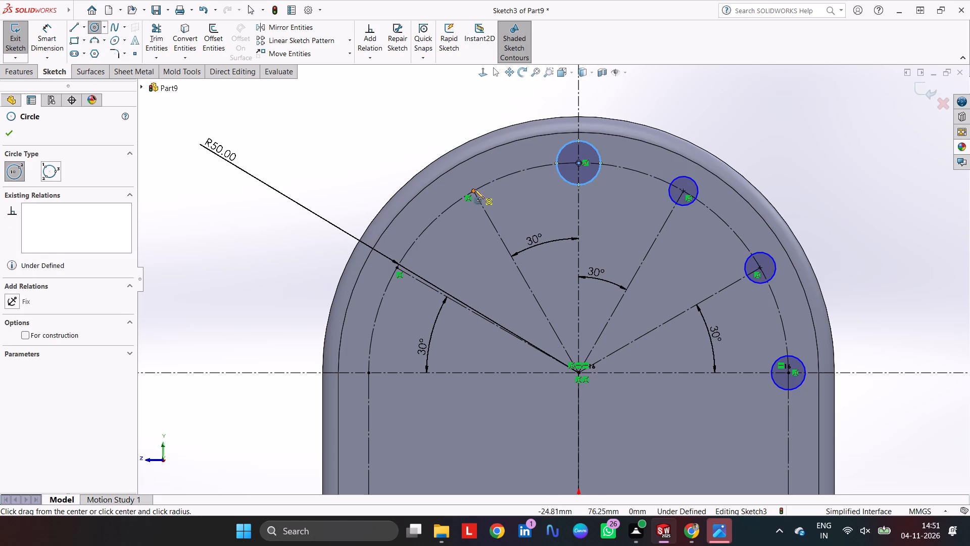
pyautogui.click(474, 189)
pyautogui.click(462, 178)
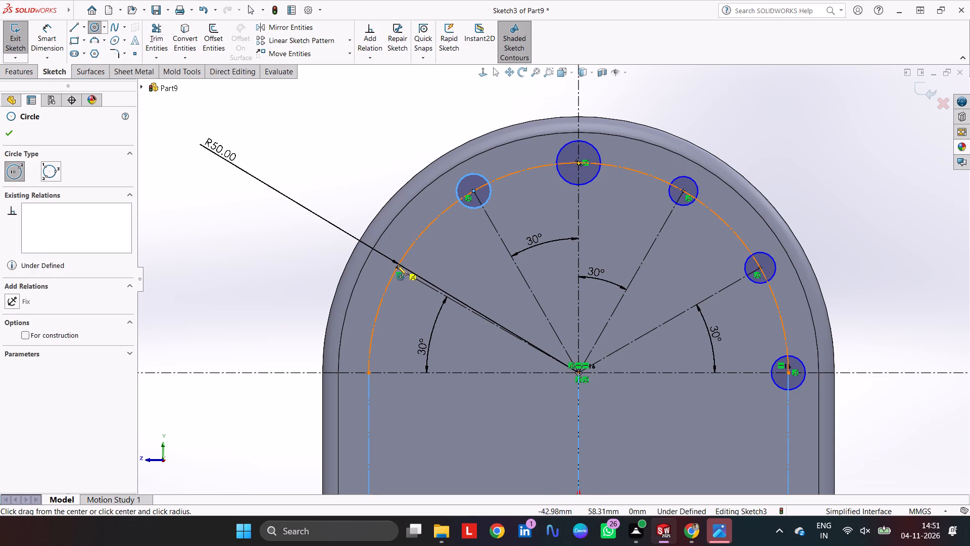
pyautogui.click(397, 265)
pyautogui.click(382, 276)
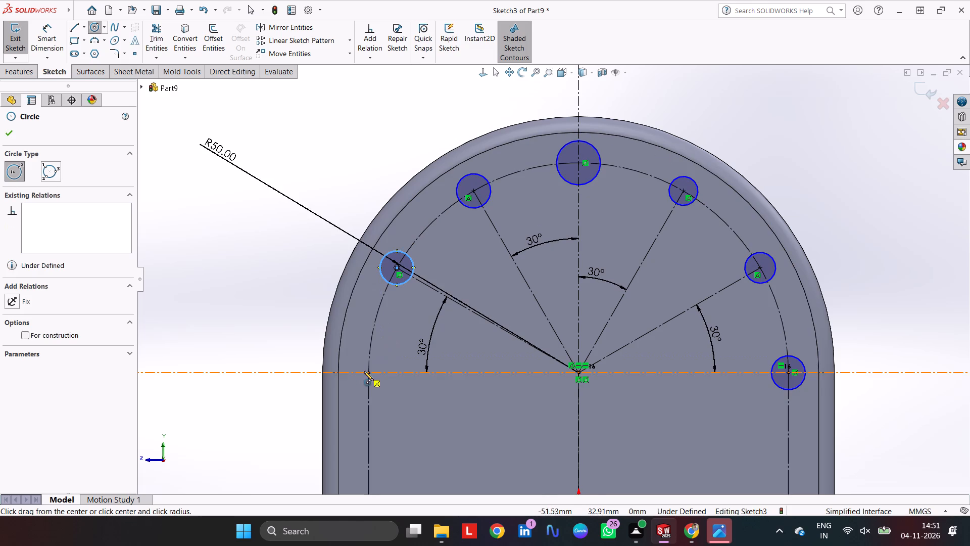
pyautogui.click(368, 375)
pyautogui.click(360, 364)
# Draw three circles about 7 to 9 mm in diameter on the left half of the lower arc, at its end and both angled line ends.
pyautogui.scroll(5, 421, 439)
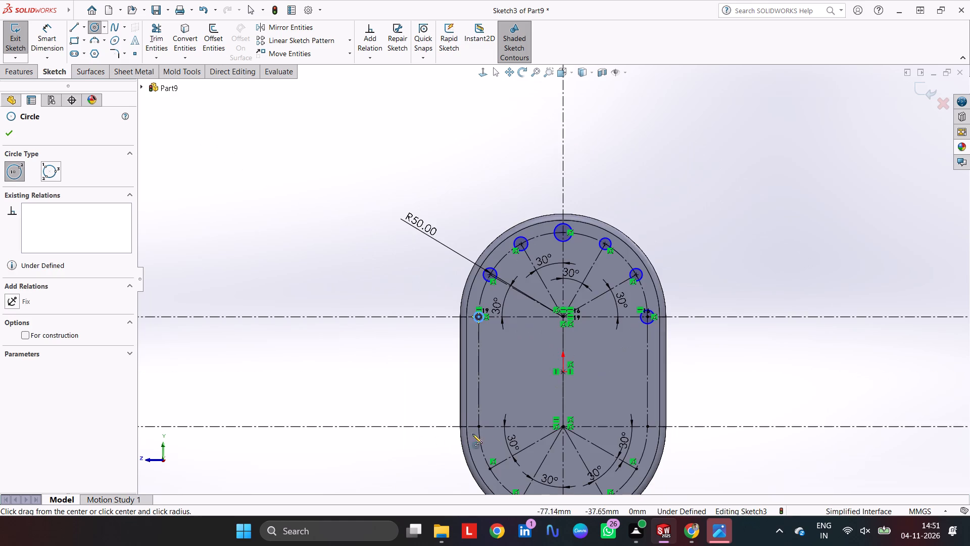
pyautogui.scroll(-6, 494, 454)
pyautogui.click(513, 411)
pyautogui.moveTo(499, 432); pyautogui.dragTo(494, 428)
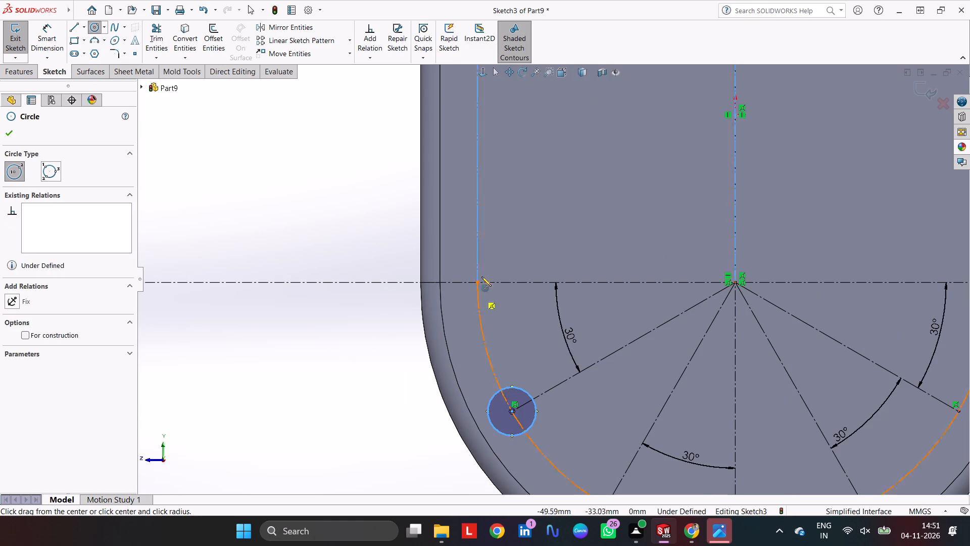
pyautogui.click(476, 284)
pyautogui.click(475, 306)
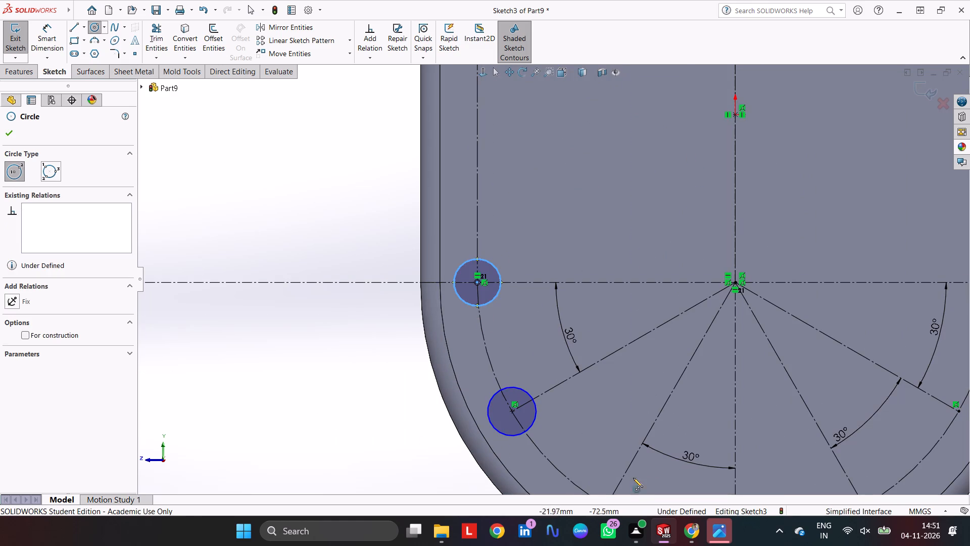
pyautogui.scroll(5, 676, 421)
pyautogui.scroll(-6, 610, 376)
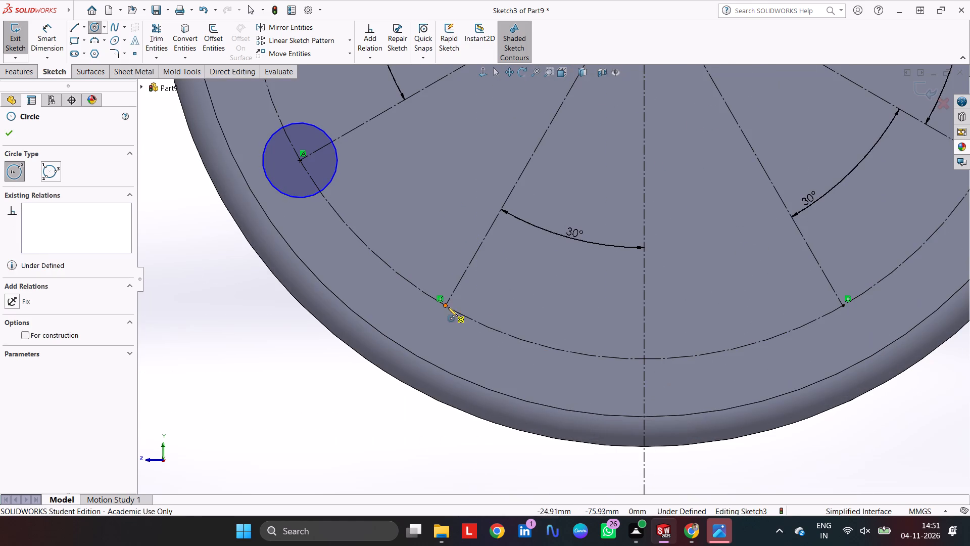
pyautogui.click(448, 307)
pyautogui.click(455, 333)
# Draw three circles about 5 to 6 mm in diameter on the lower arc's right half, at its end and both angled line ends.
pyautogui.click(845, 307)
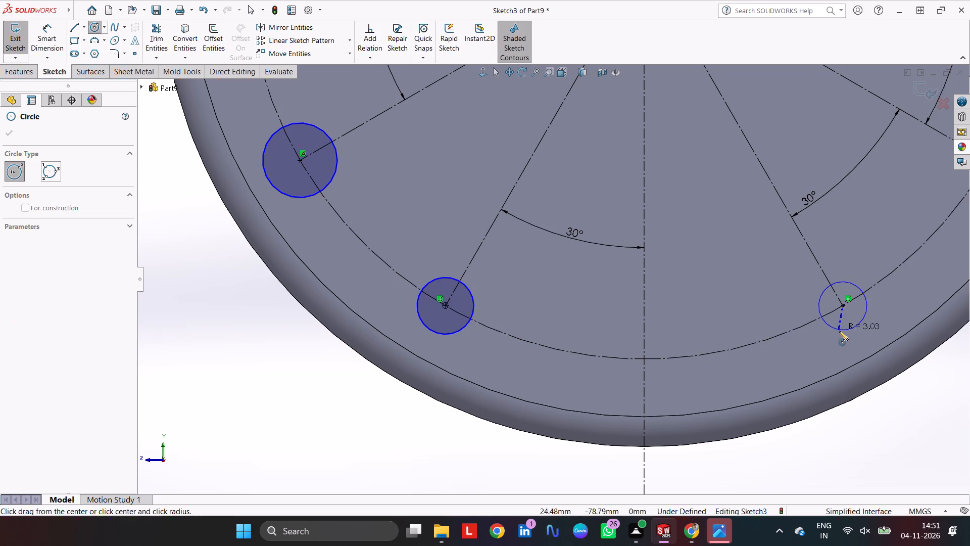
pyautogui.click(839, 331)
pyautogui.scroll(5, 859, 285)
pyautogui.scroll(-4, 723, 190)
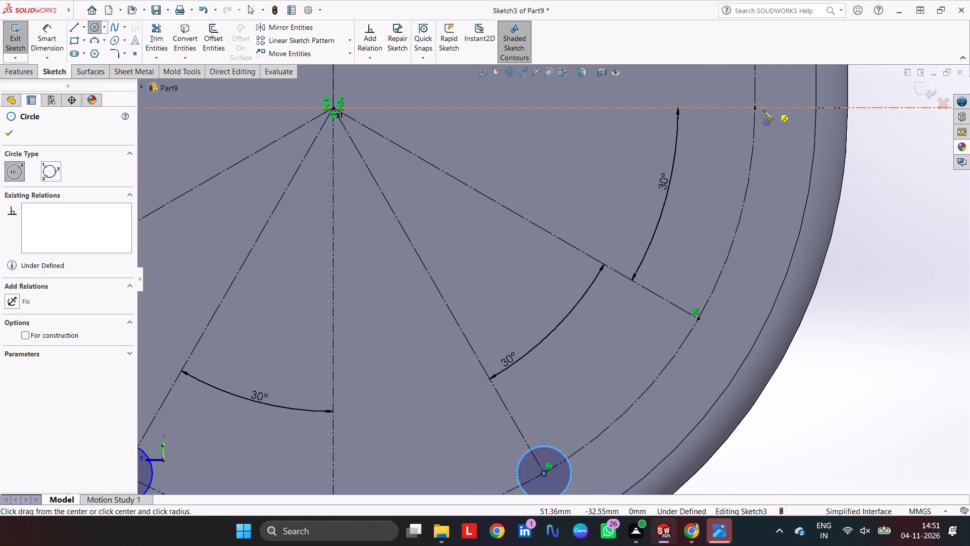
pyautogui.click(754, 106)
pyautogui.click(768, 126)
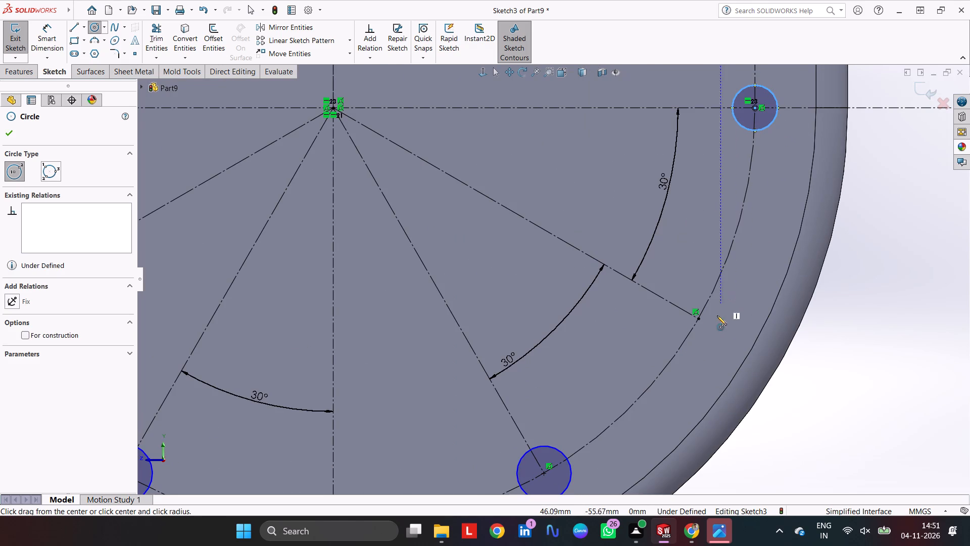
pyautogui.click(699, 319)
pyautogui.click(717, 320)
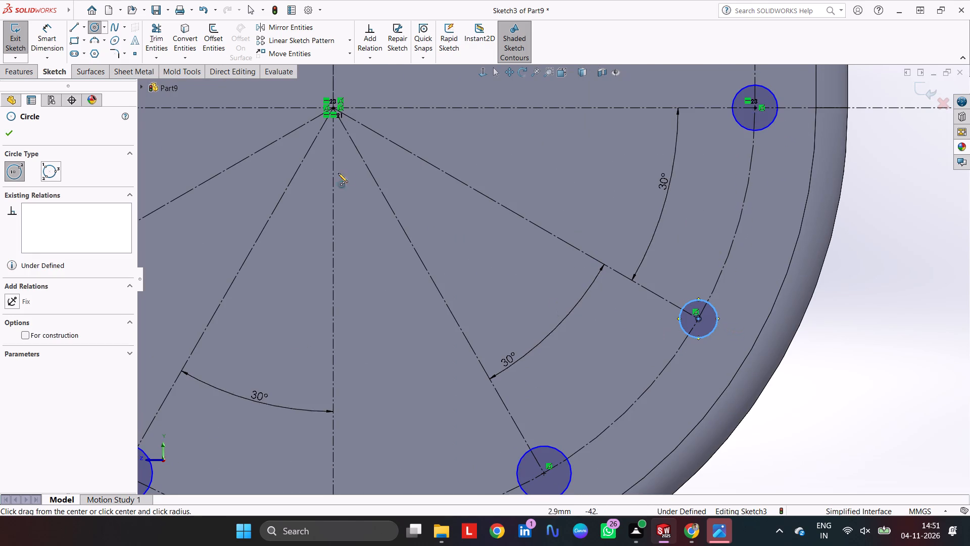
pyautogui.press('Escape')
# Dimension the three circles on the right half of the lower arc to 5 mm diameter each.
pyautogui.click(51, 30)
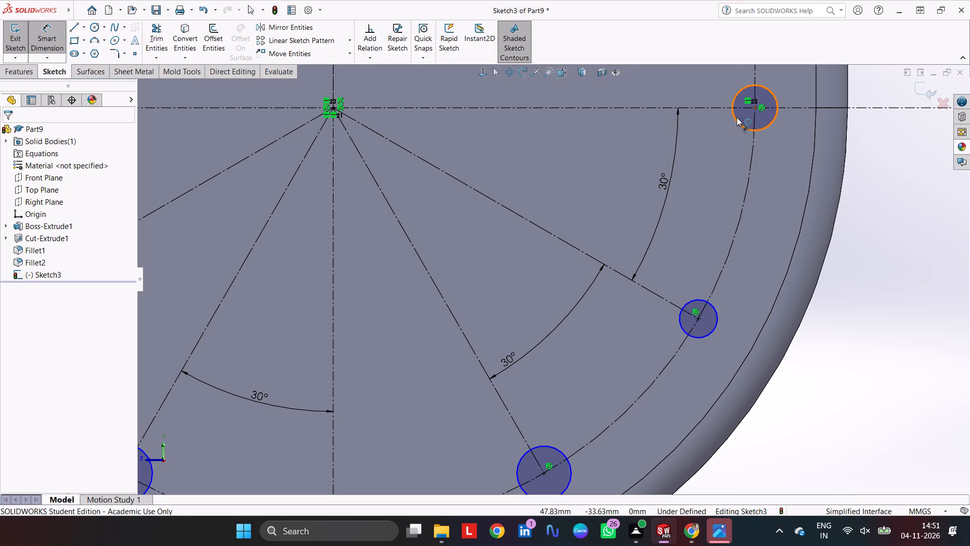
pyautogui.click(735, 122)
pyautogui.click(723, 158)
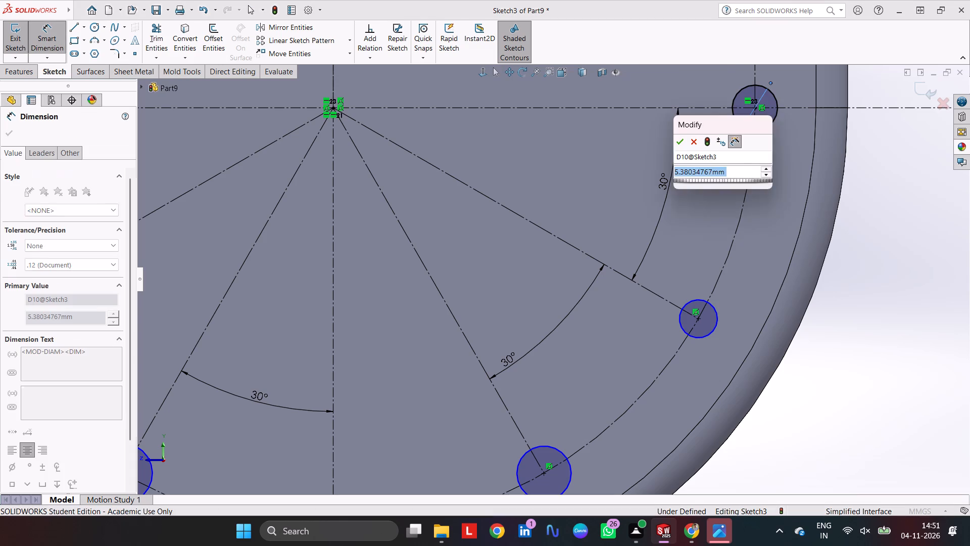
pyautogui.press('5')
pyautogui.press('Return')
pyautogui.click(716, 317)
pyautogui.click(756, 260)
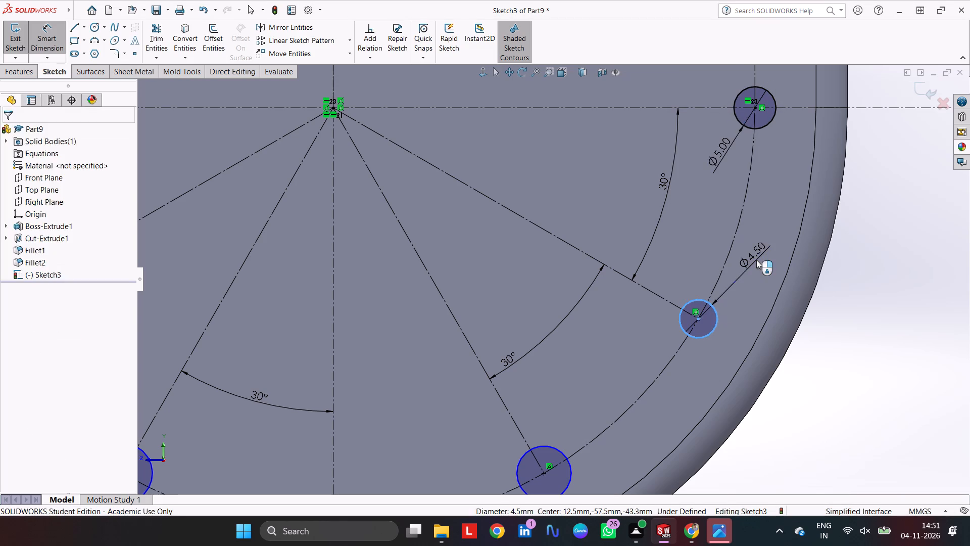
pyautogui.press('5')
pyautogui.press('Return')
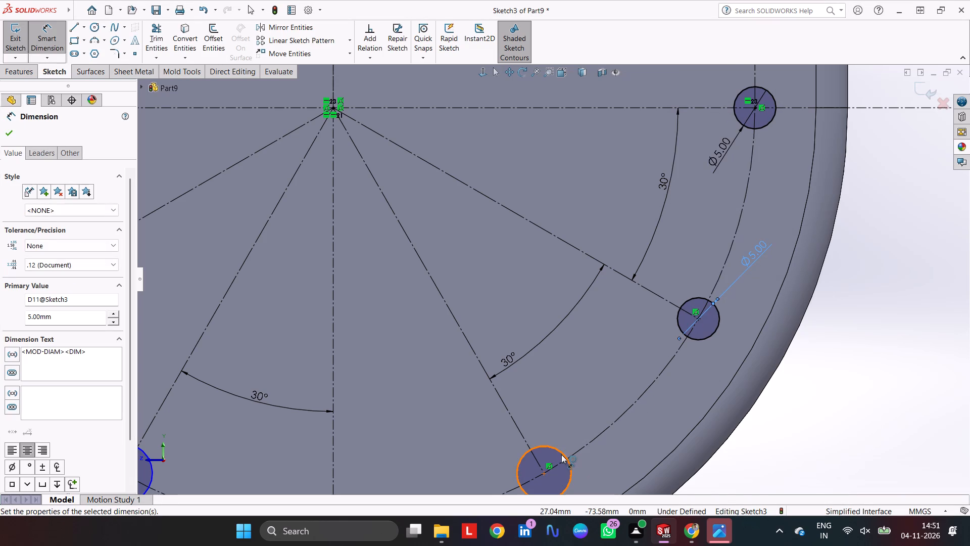
pyautogui.click(561, 454)
pyautogui.moveTo(557, 421); pyautogui.dragTo(557, 416)
pyautogui.press('5')
pyautogui.press('Return')
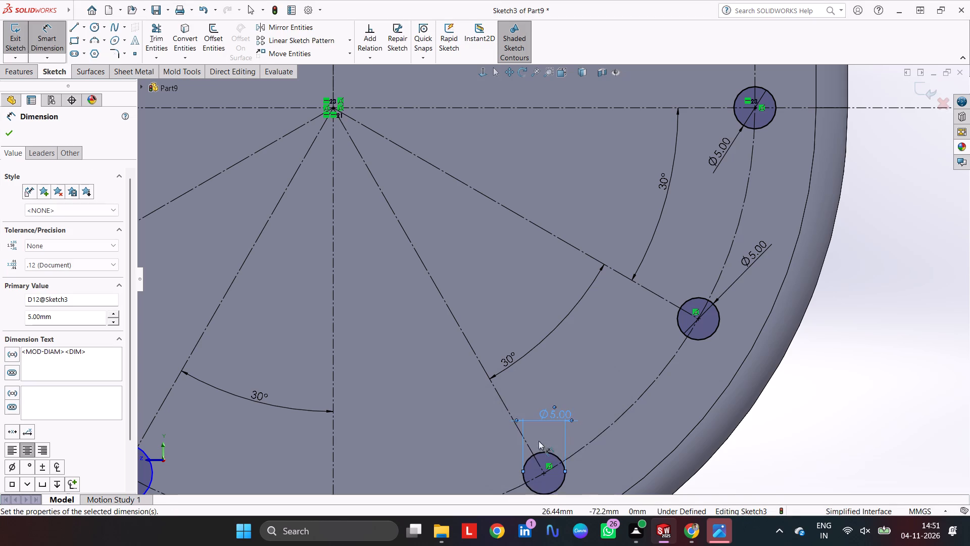
# Dimension the circle at the end of the steeper left angled line on the lower arc to 5 mm diameter.
pyautogui.scroll(5, 525, 436)
pyautogui.scroll(-4, 438, 388)
pyautogui.click(256, 331)
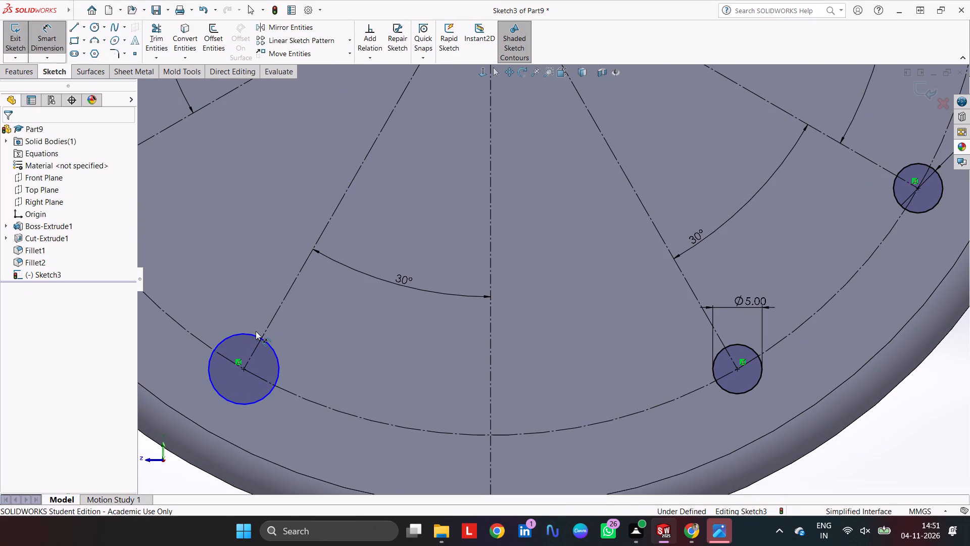
pyautogui.click(255, 334)
pyautogui.click(239, 293)
pyautogui.press('5')
pyautogui.press('Return')
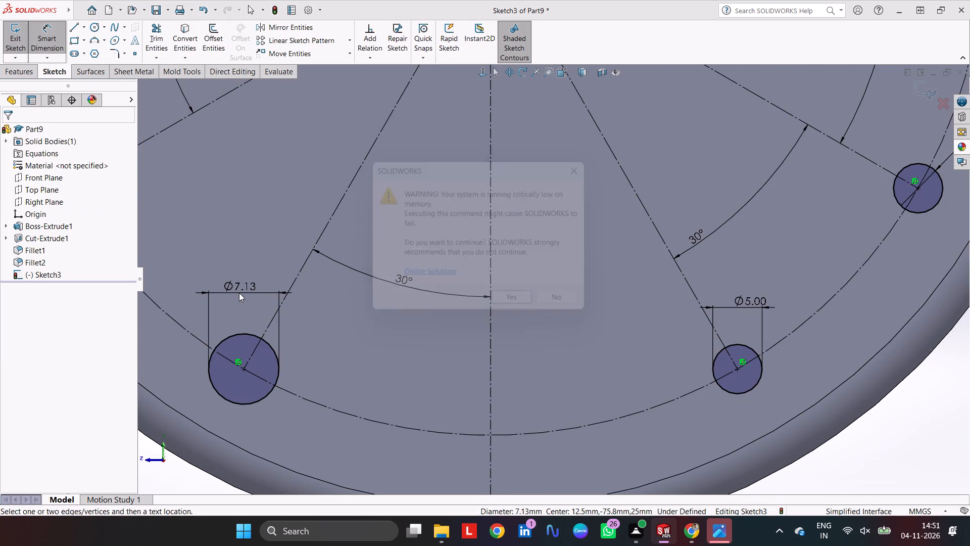
pyautogui.press('5')
pyautogui.press('Return')
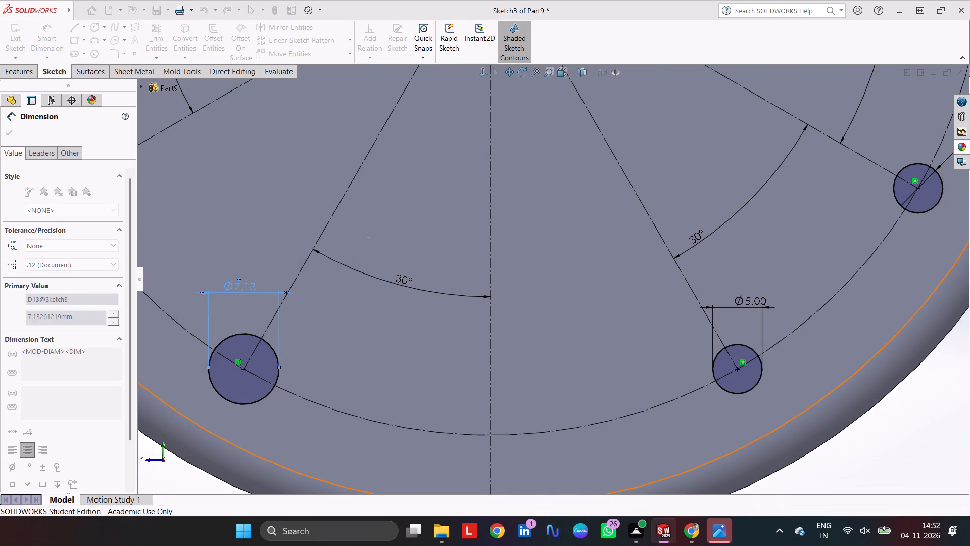
# Add a 5 mm diameter circle where the lower construction arc crosses the vertical centreline.
pyautogui.click(99, 27)
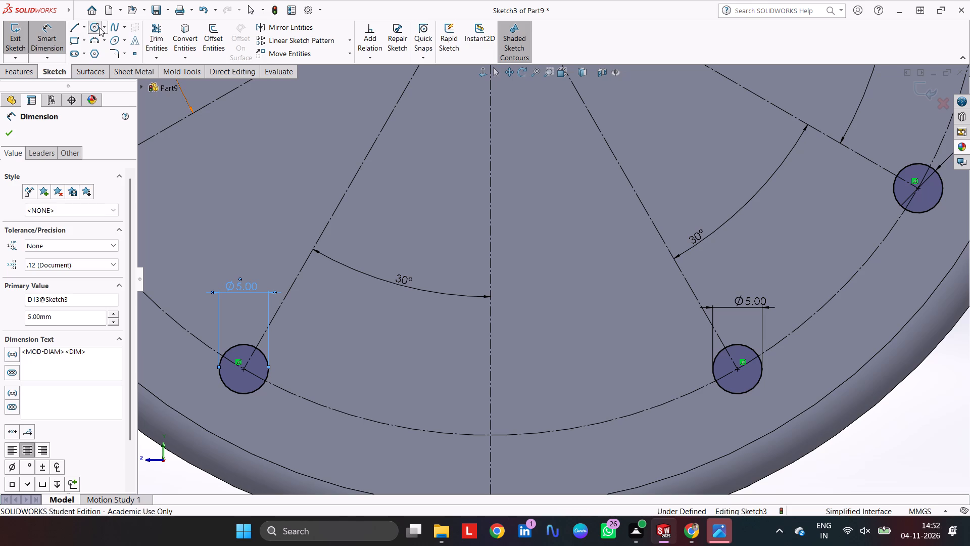
pyautogui.click(490, 435)
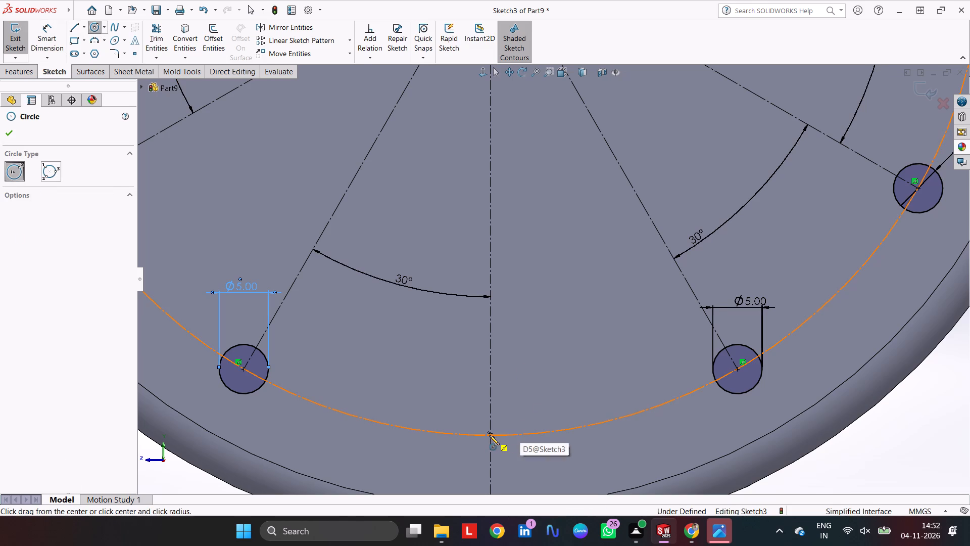
pyautogui.click(518, 414)
pyautogui.click(39, 33)
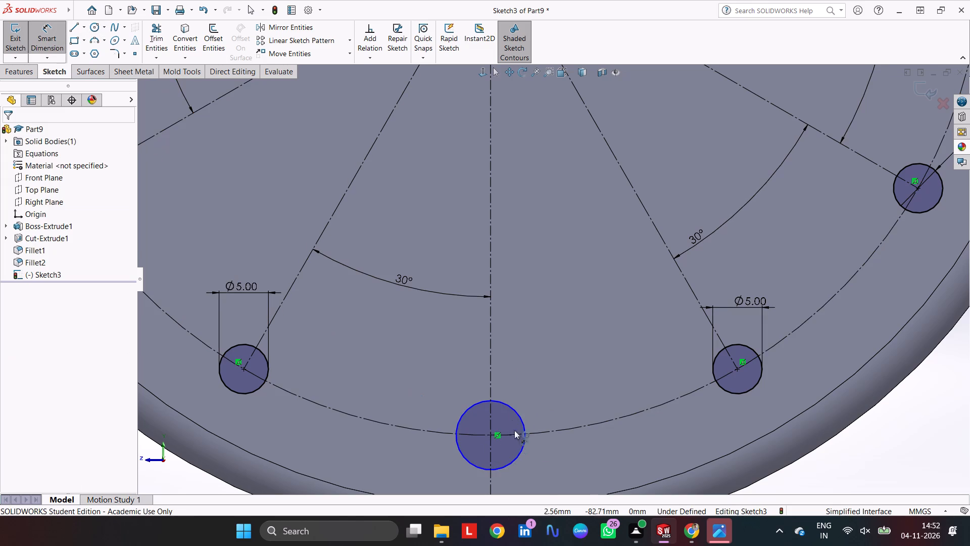
pyautogui.click(513, 407)
pyautogui.click(569, 356)
pyautogui.press('5')
pyautogui.press('Return')
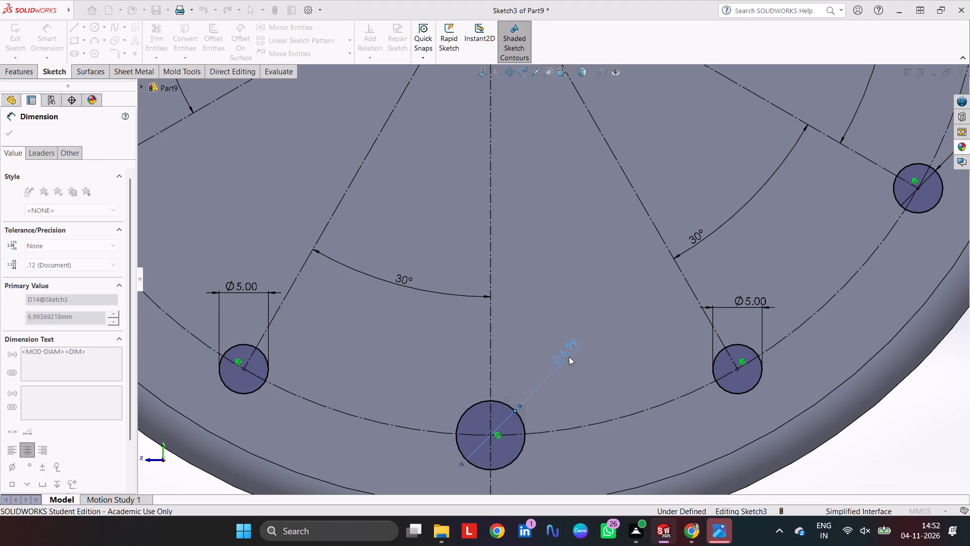
# Dimension the two remaining circles on the left half of the lower arc to 5 mm diameter each.
pyautogui.scroll(4, 428, 294)
pyautogui.scroll(-5, 338, 210)
pyautogui.scroll(3, 331, 126)
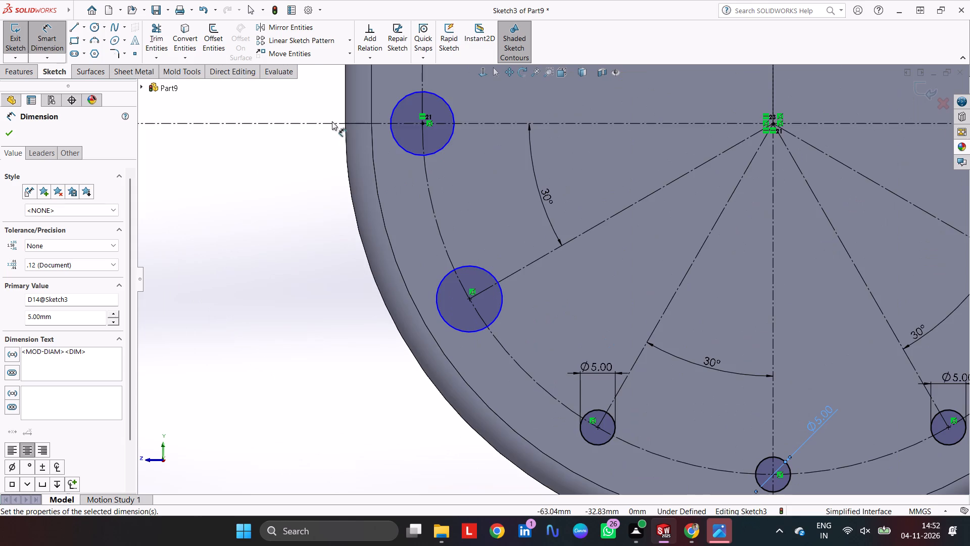
pyautogui.click(410, 154)
pyautogui.click(408, 174)
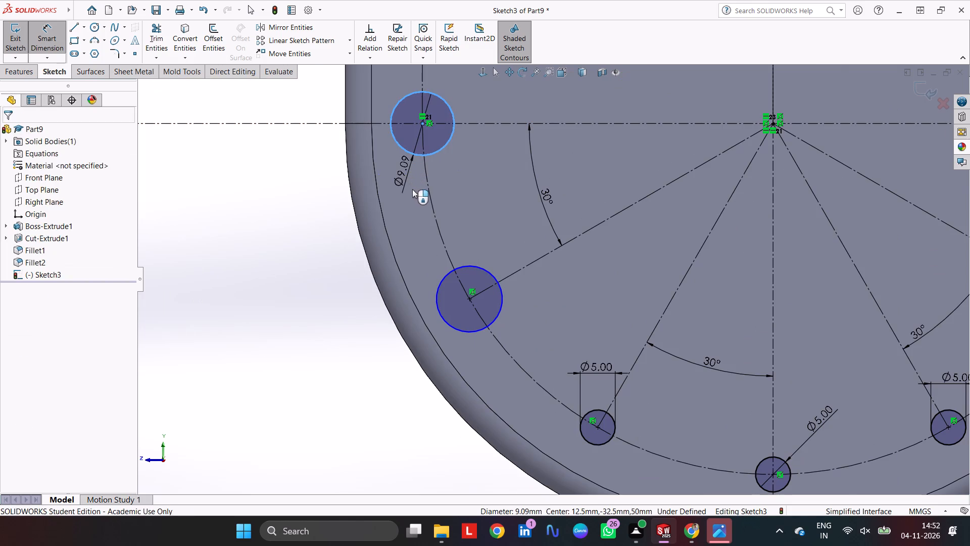
pyautogui.press('5')
pyautogui.press('Return')
pyautogui.click(483, 270)
pyautogui.click(488, 244)
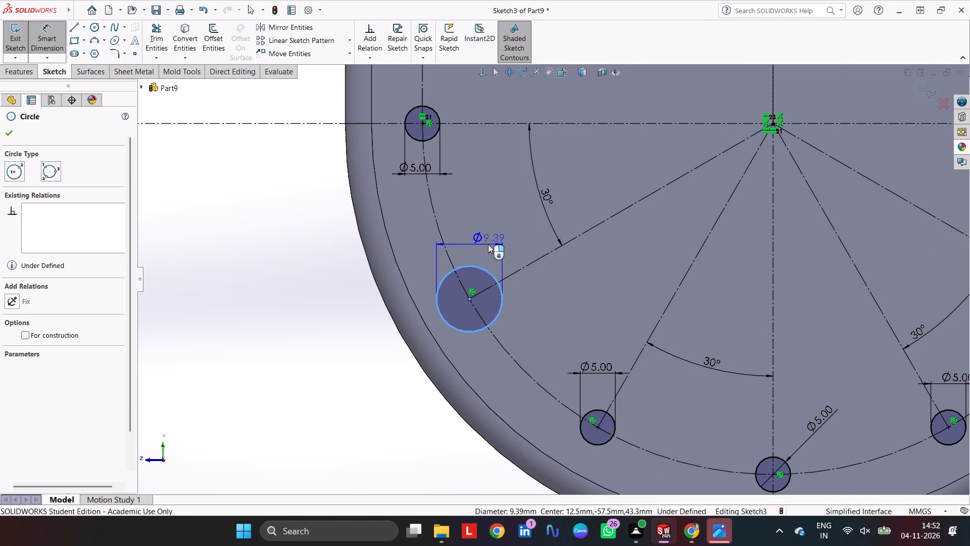
pyautogui.press('5')
pyautogui.press('Return')
# Dimension the circles at the left and right ends of the upper arc, on its horizontal centreline, to 5 mm diameter each.
pyautogui.scroll(5, 550, 256)
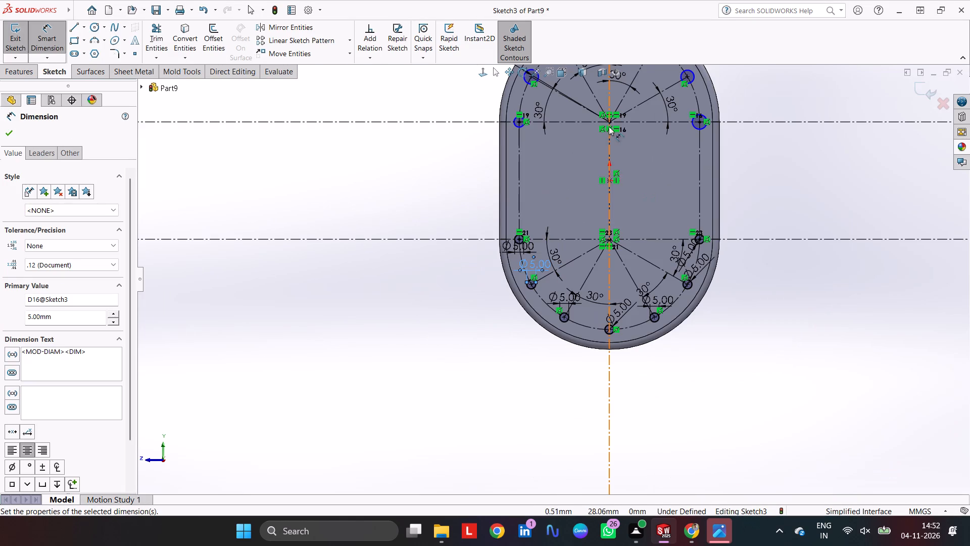
pyautogui.scroll(-5, 517, 106)
pyautogui.click(545, 204)
pyautogui.click(563, 185)
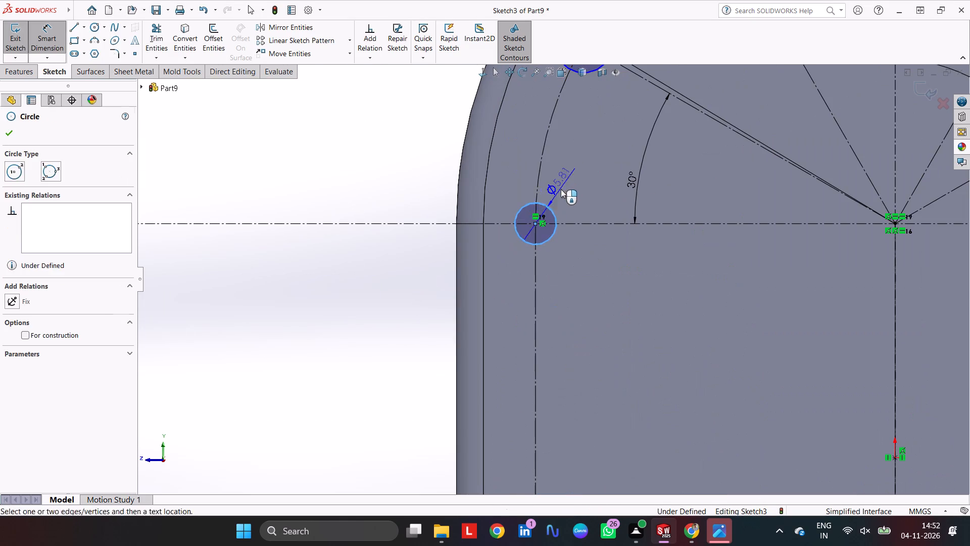
pyautogui.press('5')
pyautogui.press('Return')
pyautogui.scroll(5, 605, 219)
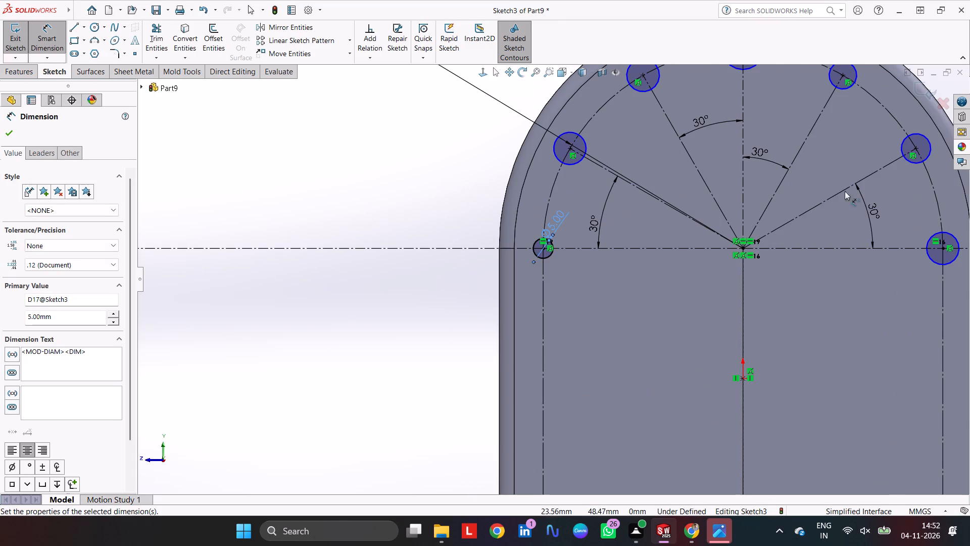
pyautogui.click(931, 240)
pyautogui.click(916, 230)
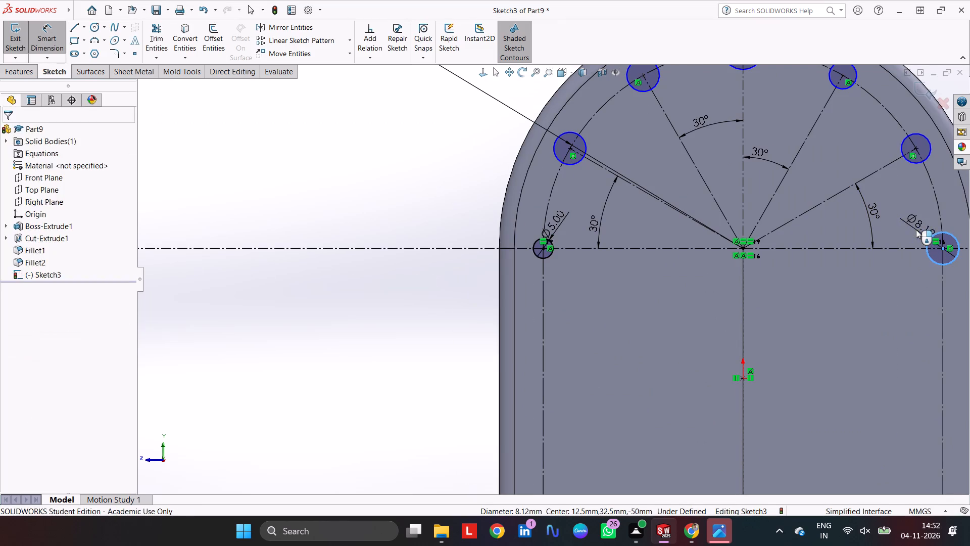
pyautogui.press('5')
pyautogui.press('Return')
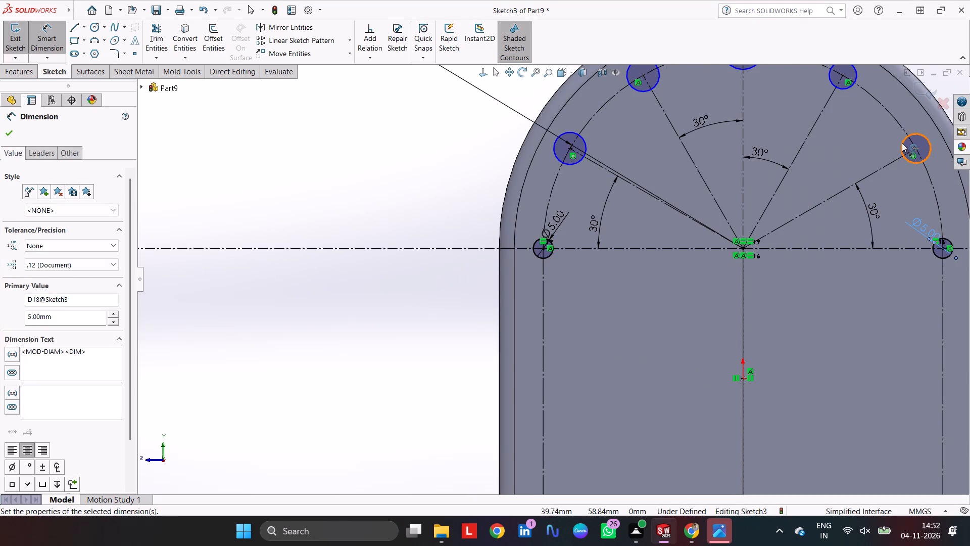
# Dimension the two circles on the right angled lines of the upper arc to 5 mm diameter each.
pyautogui.click(902, 143)
pyautogui.click(864, 138)
pyautogui.press('5')
pyautogui.press('Return')
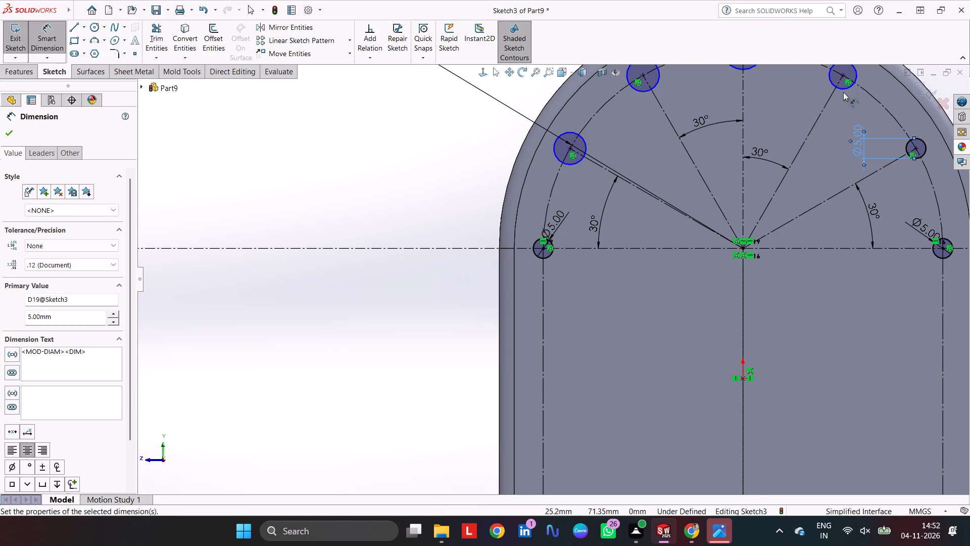
pyautogui.click(842, 88)
pyautogui.click(842, 101)
pyautogui.press('5')
pyautogui.press('Return')
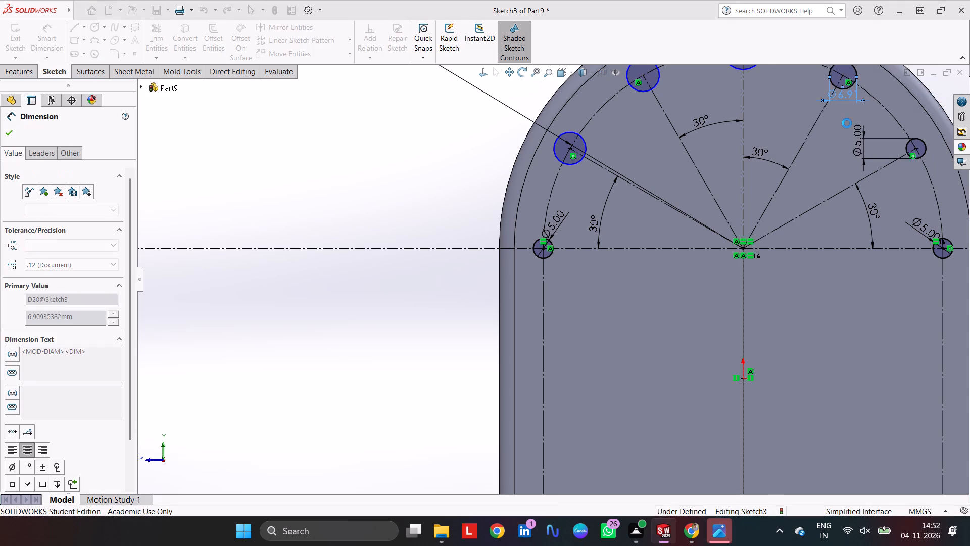
# Dimension the two circles on the left angled lines and the top centre circle of the upper arc to 5 mm diameter each.
pyautogui.scroll(3, 825, 90)
pyautogui.scroll(-3, 616, 194)
pyautogui.scroll(-3, 574, 167)
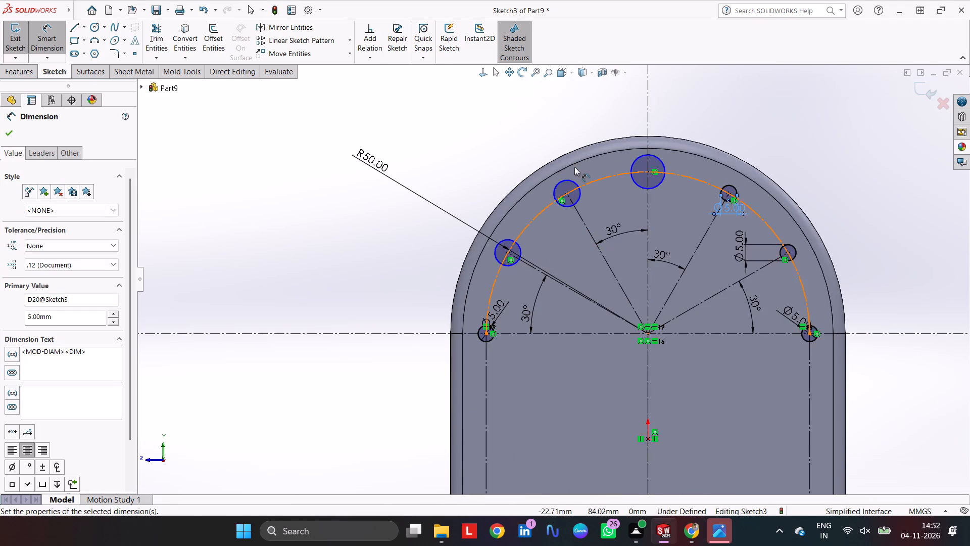
pyautogui.click(560, 211)
pyautogui.click(576, 197)
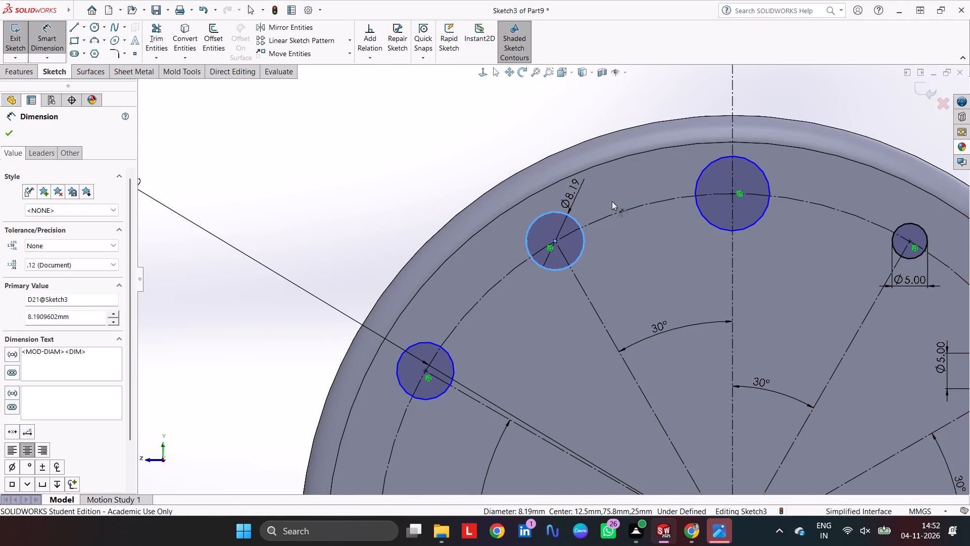
pyautogui.press('5')
pyautogui.press('Return')
pyautogui.click(695, 185)
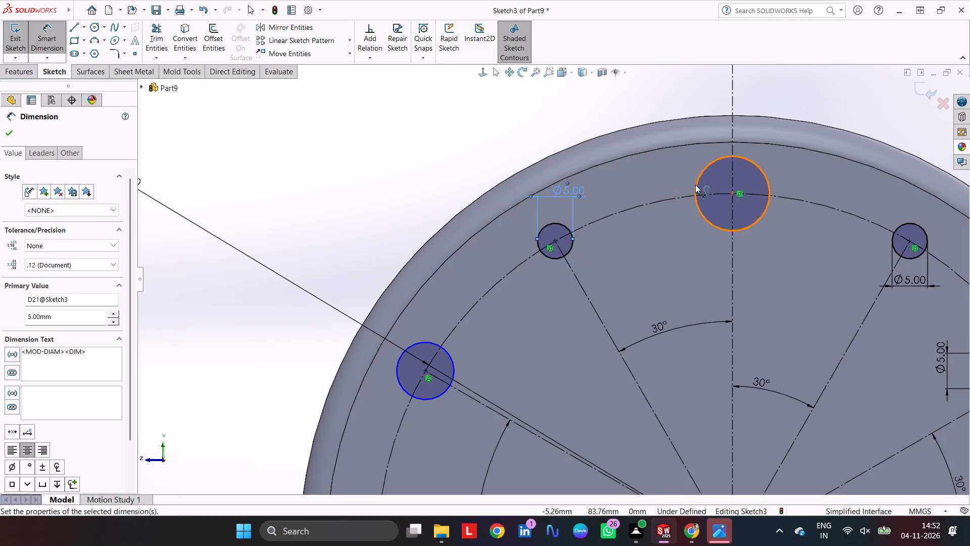
pyautogui.click(670, 175)
pyautogui.press('5')
pyautogui.press('Return')
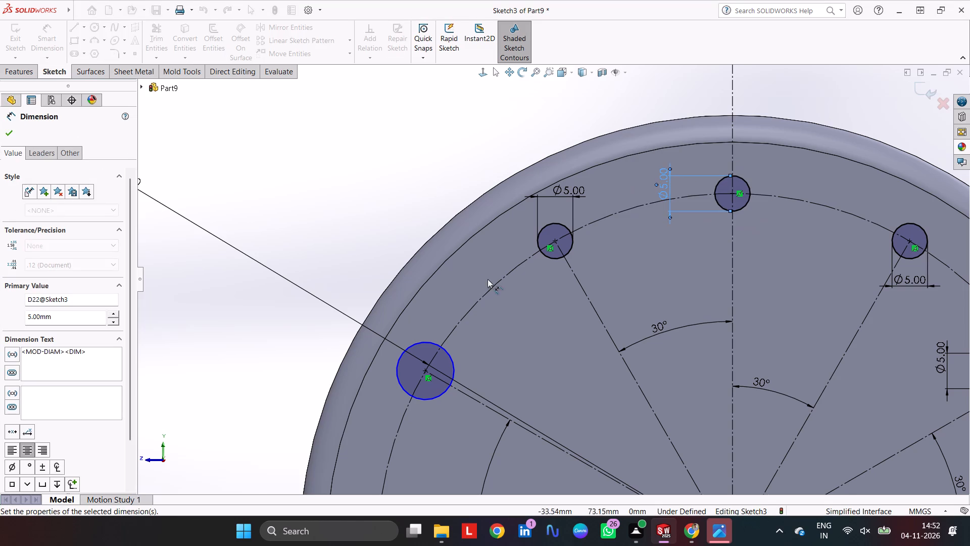
pyautogui.click(418, 345)
pyautogui.click(421, 306)
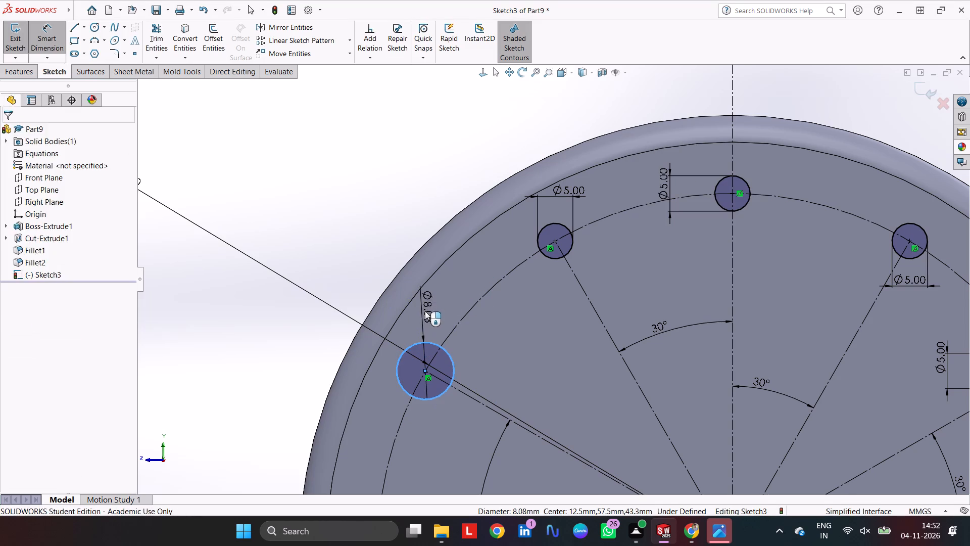
pyautogui.press('5')
pyautogui.press('Return')
# Extrude-cut the 5 mm bolt-hole circles with the Through All end condition.
pyautogui.scroll(9, 590, 334)
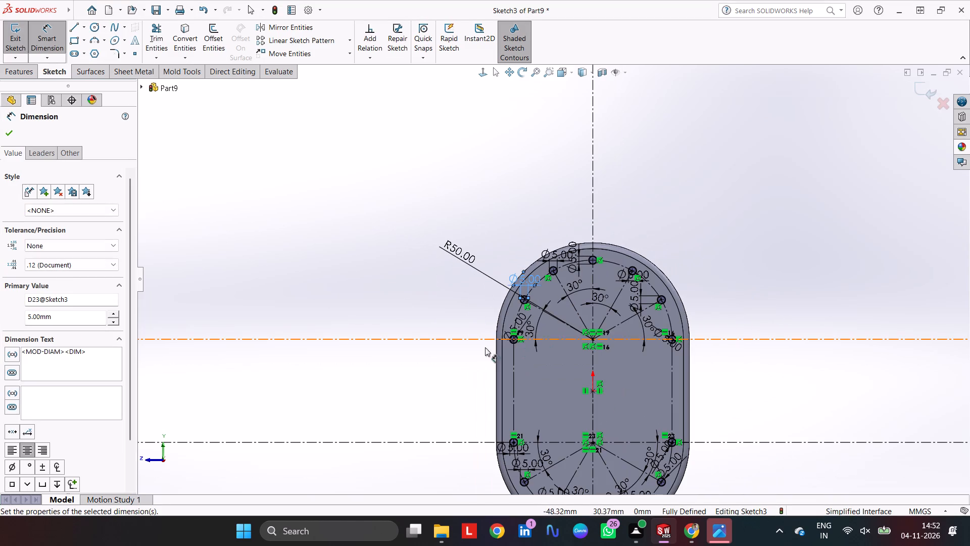
pyautogui.click(8, 68)
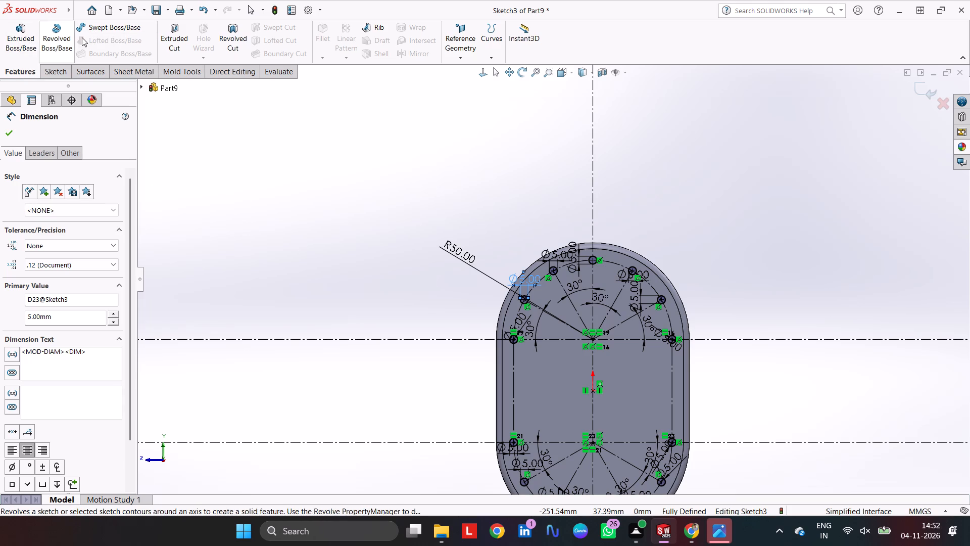
pyautogui.click(180, 32)
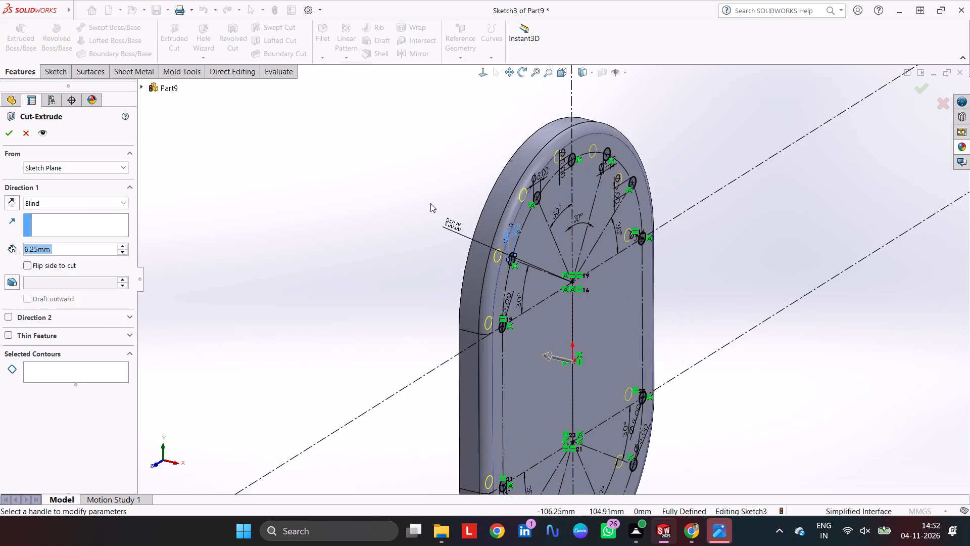
pyautogui.moveTo(431, 204); pyautogui.dragTo(464, 234, button='middle')
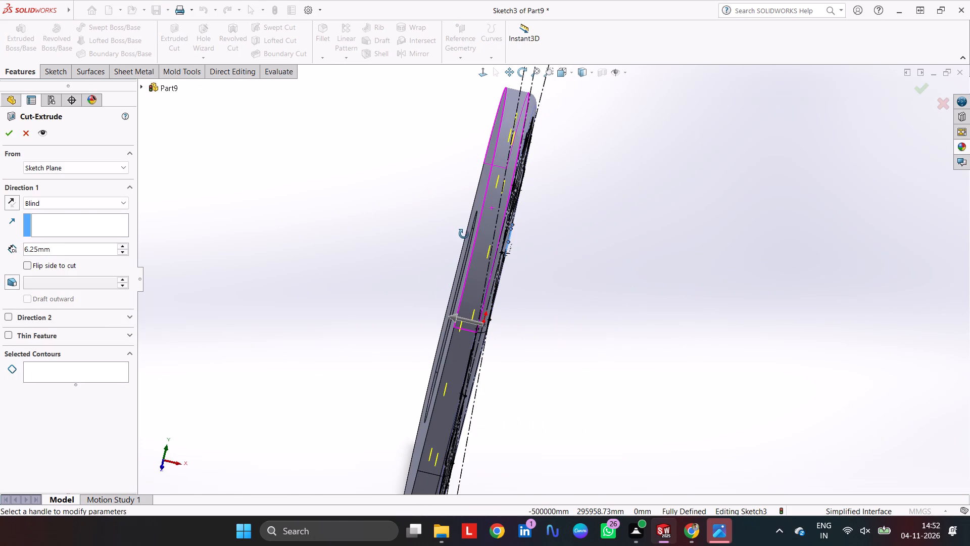
pyautogui.click(86, 208)
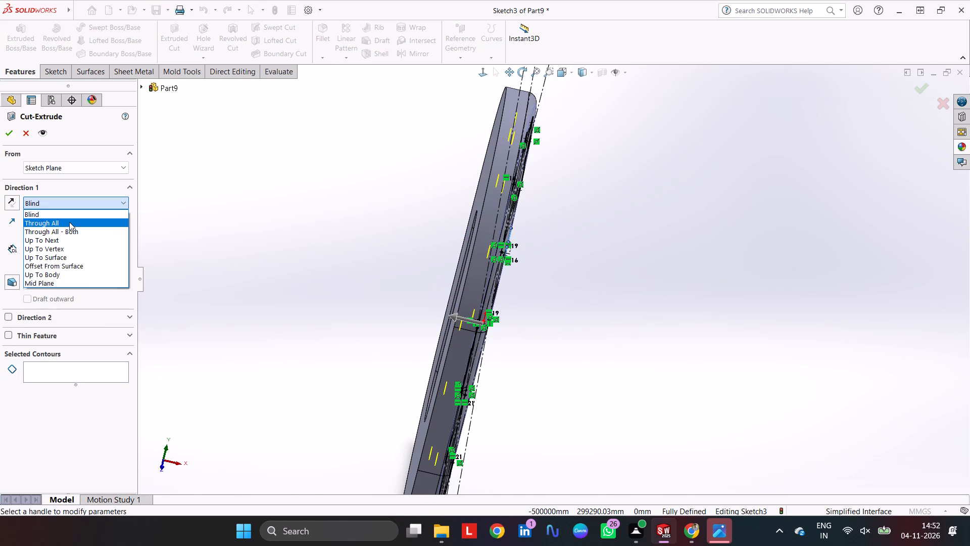
pyautogui.click(69, 222)
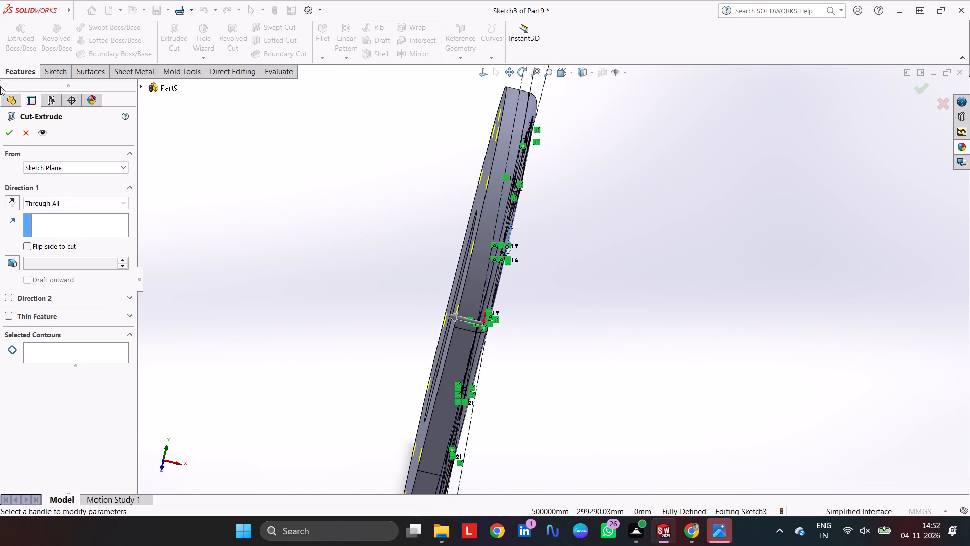
pyautogui.click(14, 128)
pyautogui.click(381, 125)
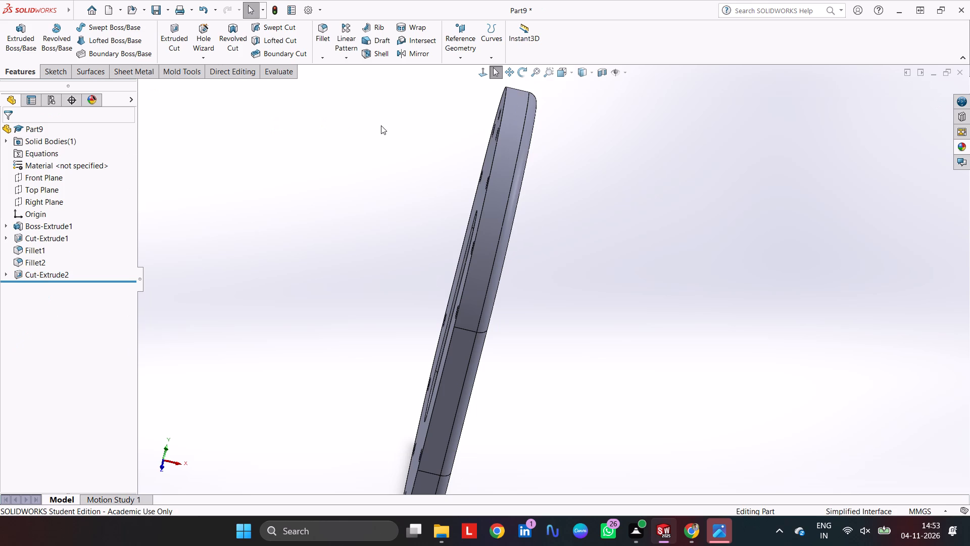
# On the plate's flat face, sketch circles concentric with the top bolt hole and the three left upper-arc holes, the left ones about 12, 17 and 13 mm.
pyautogui.moveTo(396, 157); pyautogui.dragTo(364, 128, button='middle')
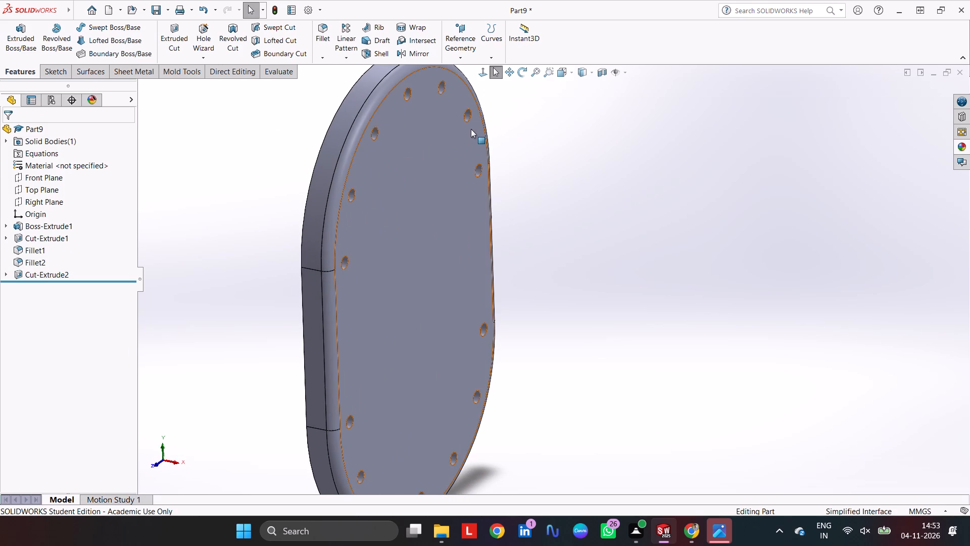
pyautogui.click(421, 135)
pyautogui.click(475, 106)
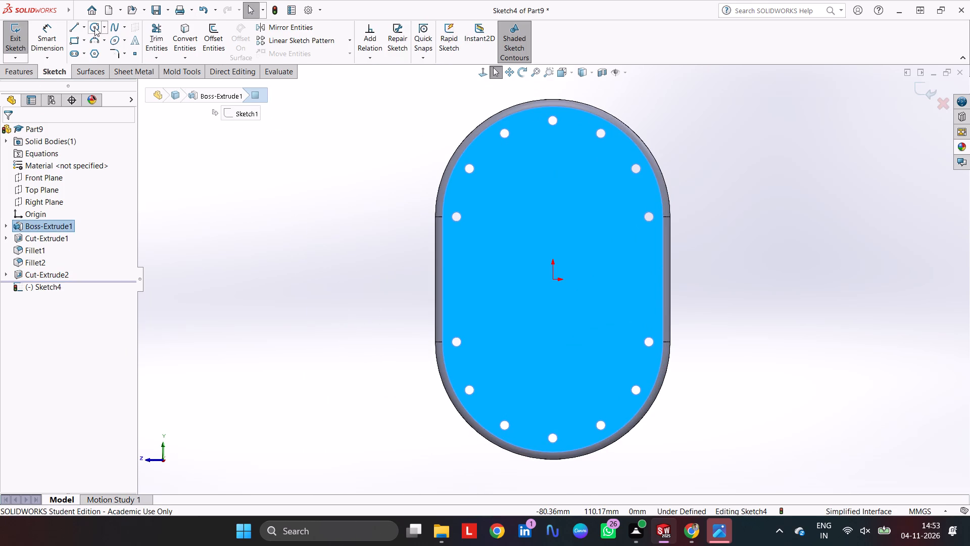
pyautogui.click(94, 26)
pyautogui.scroll(-4, 542, 122)
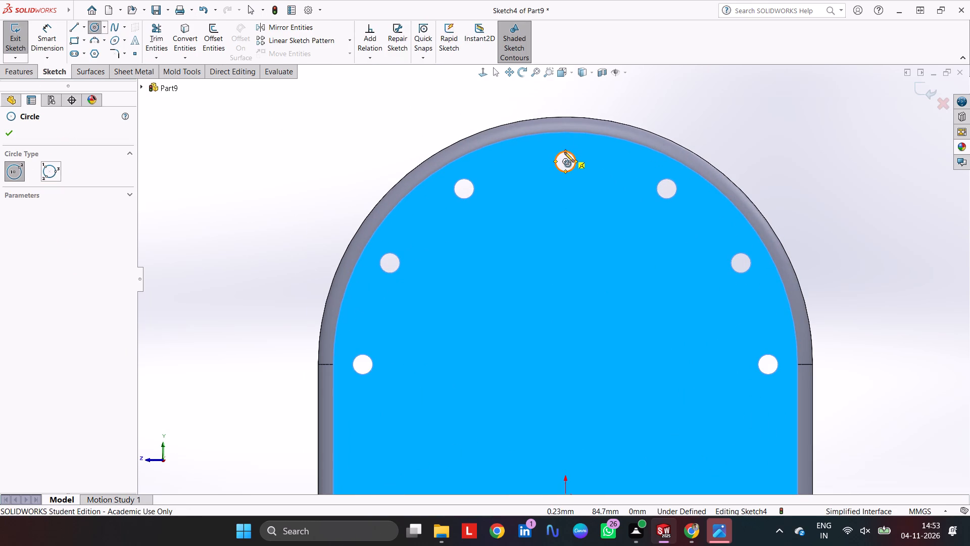
pyautogui.click(564, 161)
pyautogui.click(566, 184)
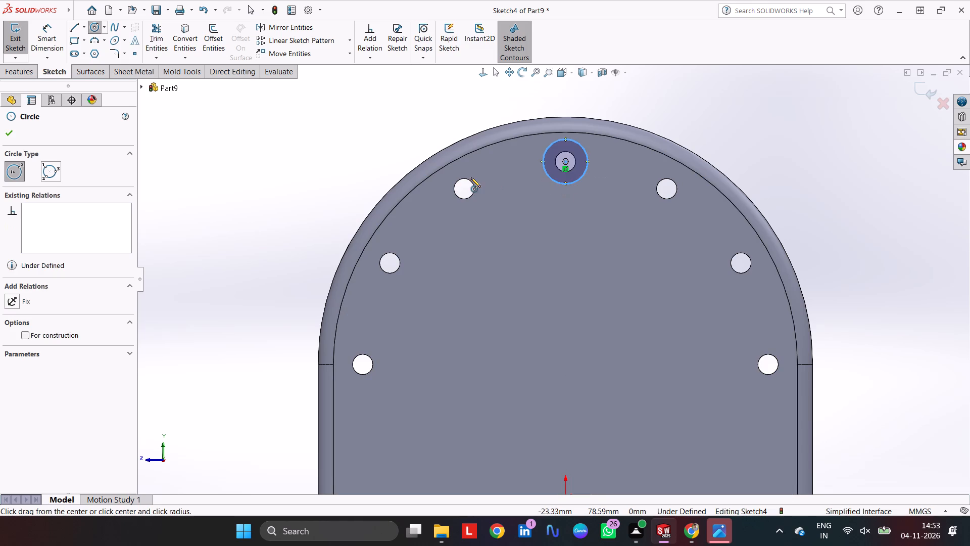
pyautogui.click(464, 188)
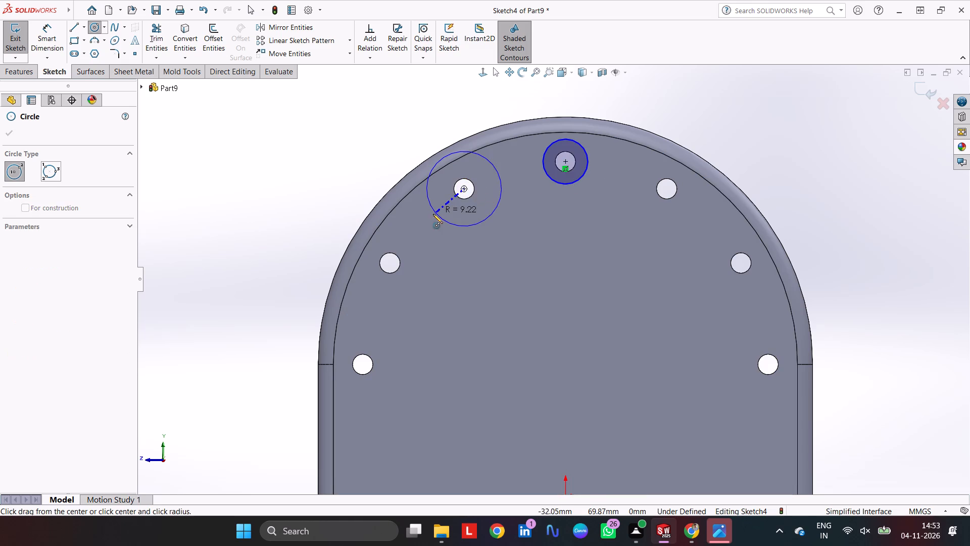
pyautogui.click(444, 203)
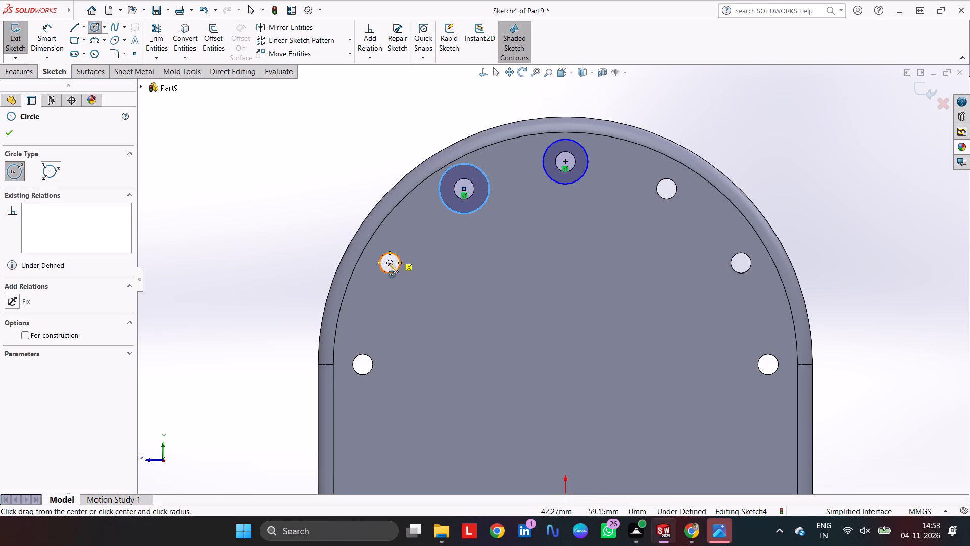
pyautogui.click(392, 263)
pyautogui.click(416, 240)
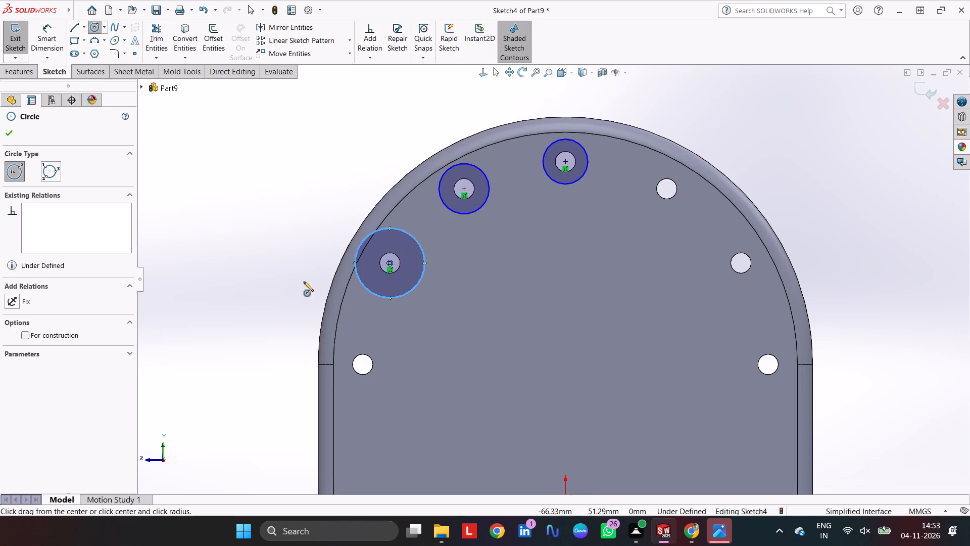
pyautogui.click(362, 365)
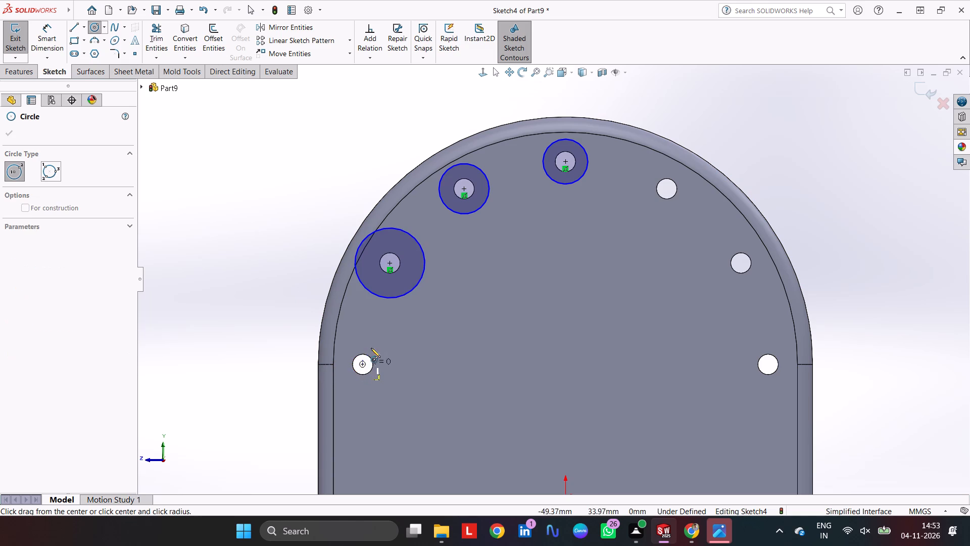
pyautogui.click(374, 341)
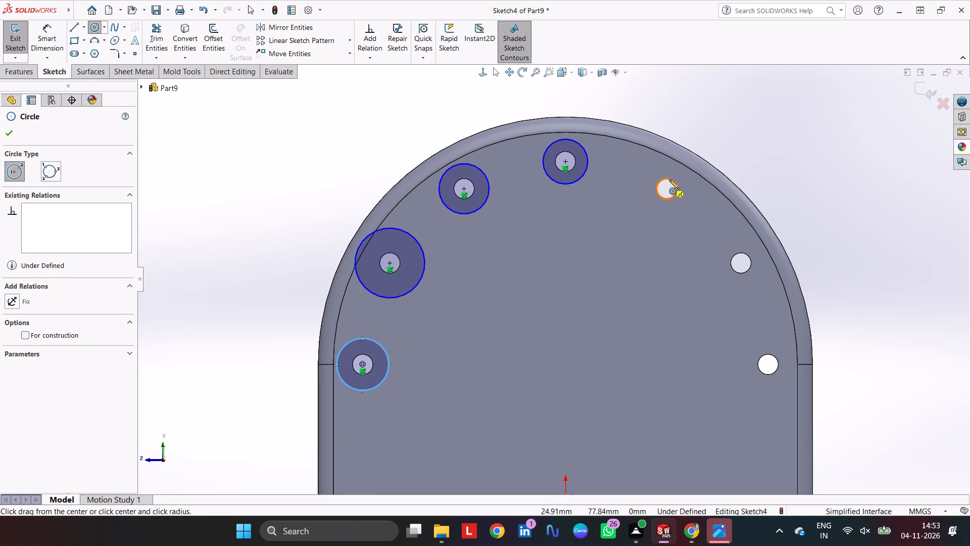
# Add a circle concentric with each of the three bolt holes on the right half of the upper arc.
pyautogui.click(667, 188)
pyautogui.click(655, 211)
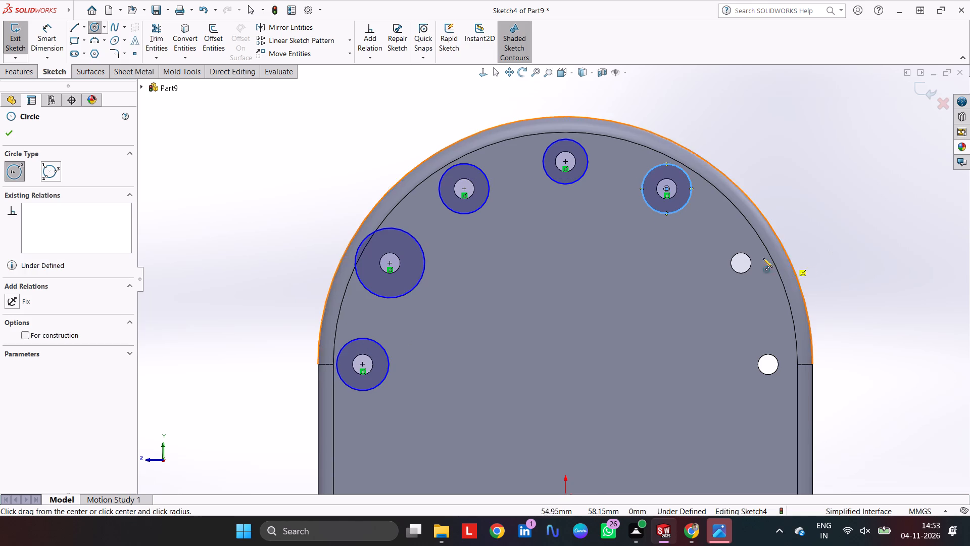
pyautogui.click(743, 262)
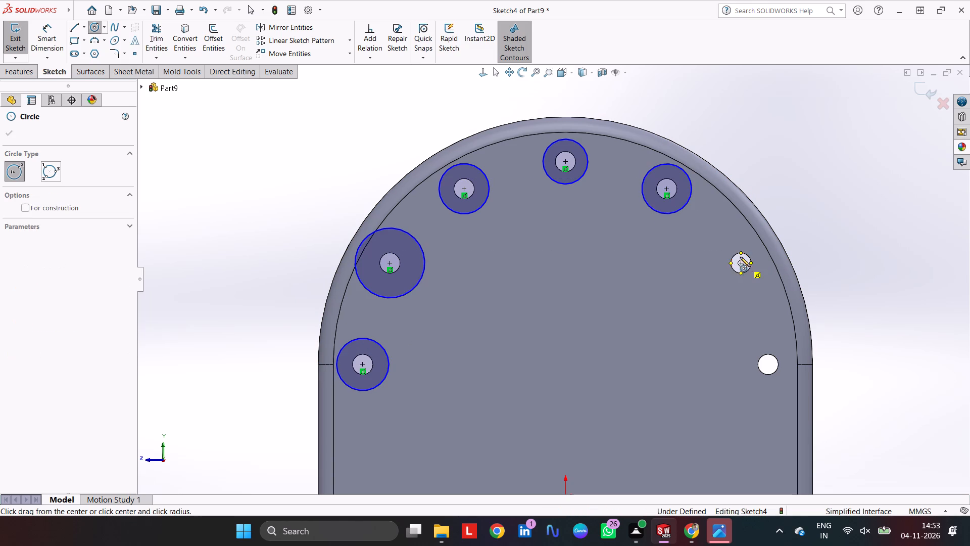
pyautogui.click(731, 242)
pyautogui.click(768, 366)
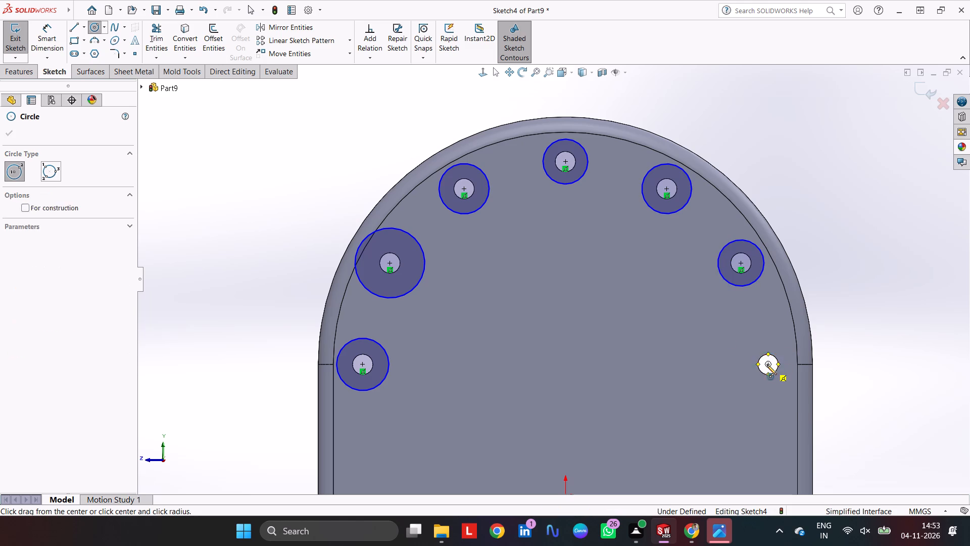
pyautogui.click(721, 330)
# Dimension the two lowest new circles on the left side of the upper arc to 9 mm diameter each.
pyautogui.click(52, 33)
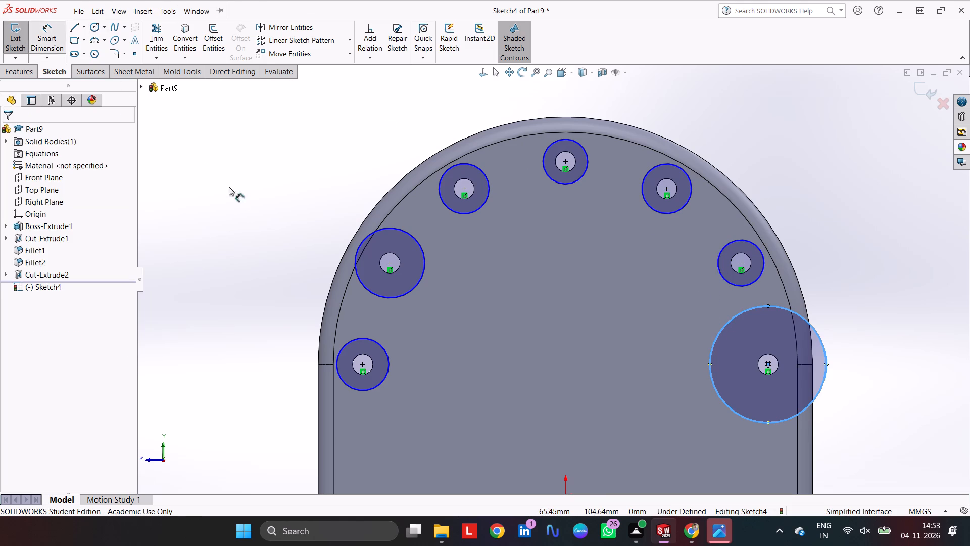
pyautogui.click(358, 338)
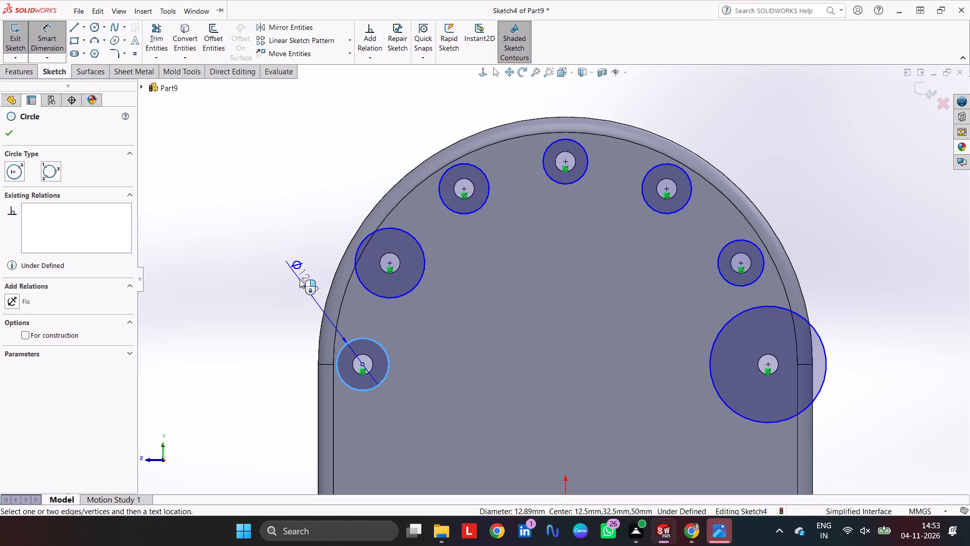
pyautogui.click(300, 279)
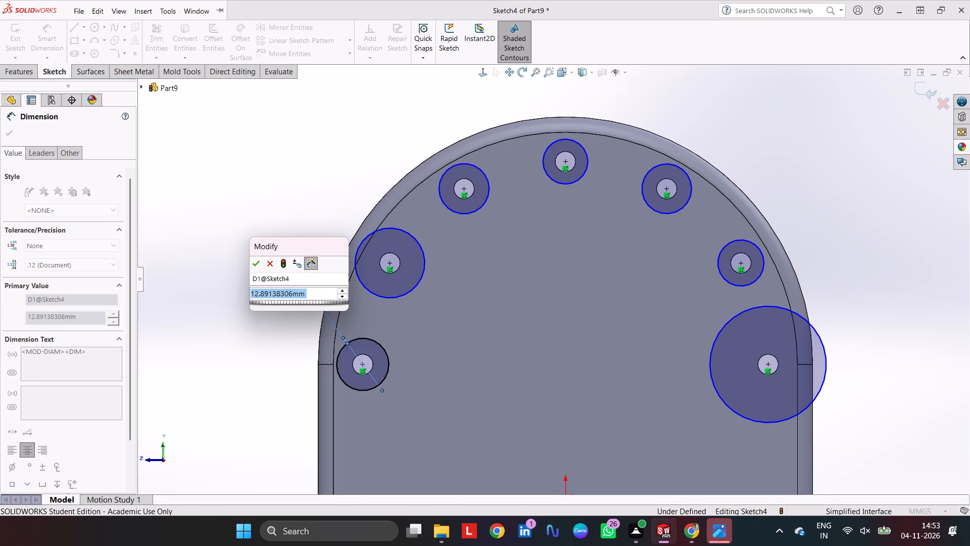
pyautogui.press('9')
pyautogui.press('Return')
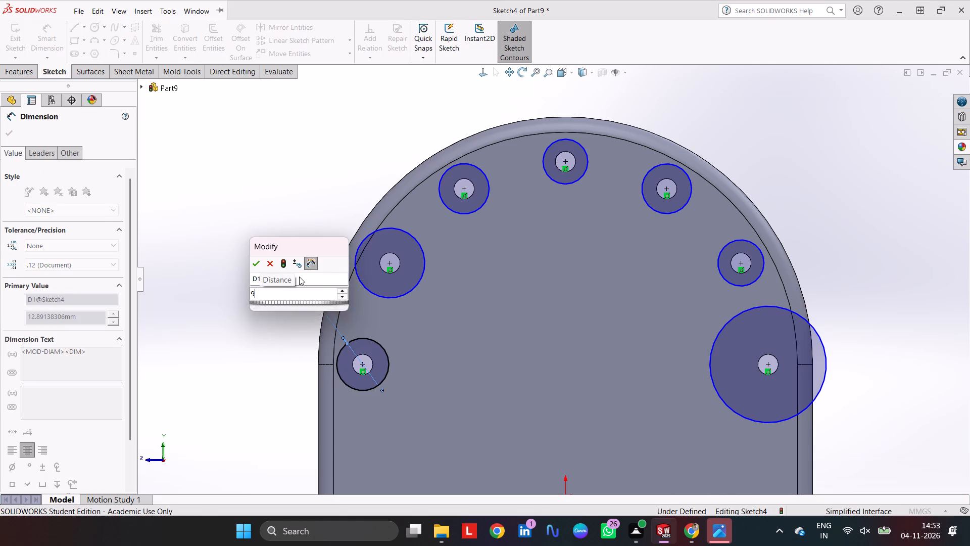
pyautogui.click(386, 231)
pyautogui.click(317, 188)
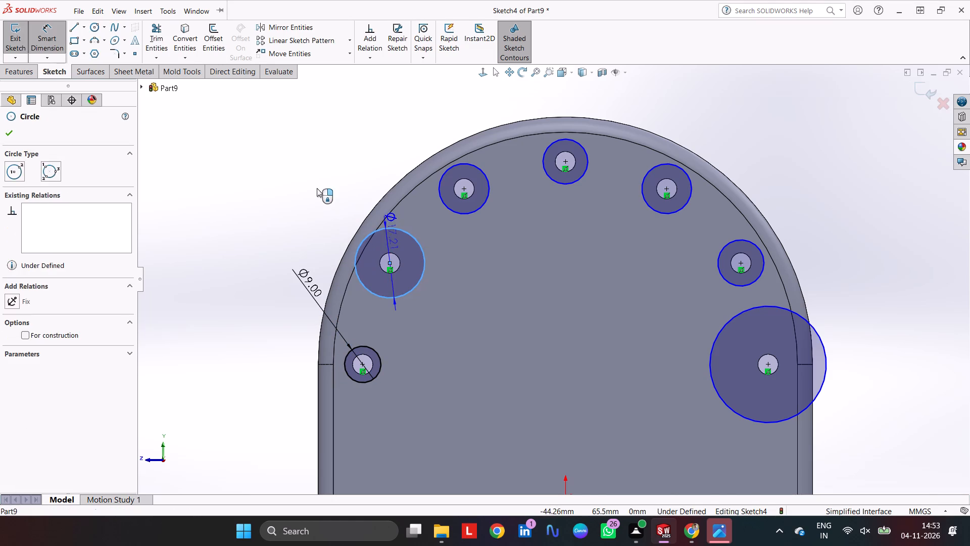
pyautogui.press('9')
pyautogui.press('Return')
pyautogui.press('Return')
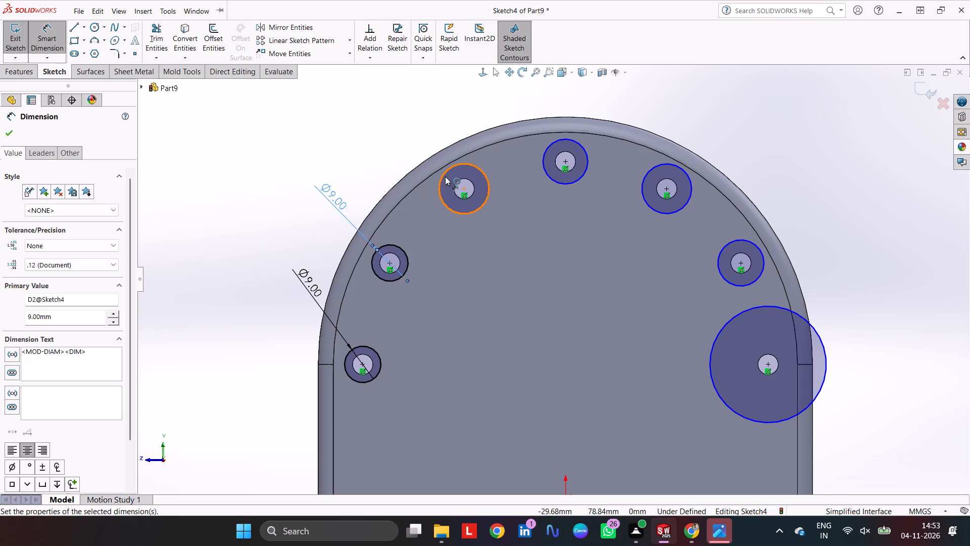
# Dimension the circle just left of the top hole and the top centre circle to 9 mm diameter each.
pyautogui.click(445, 175)
pyautogui.click(390, 144)
pyautogui.press('9')
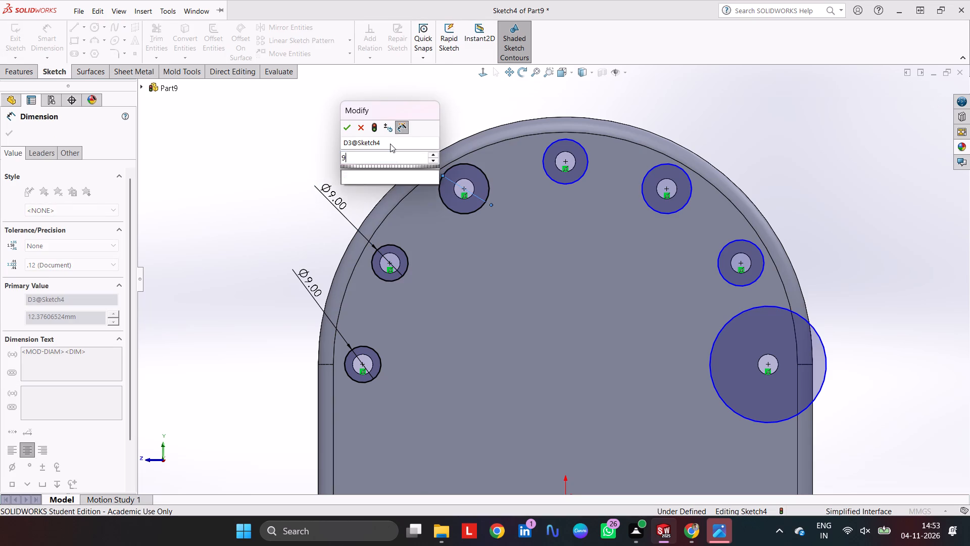
pyautogui.press('Return')
pyautogui.click(550, 144)
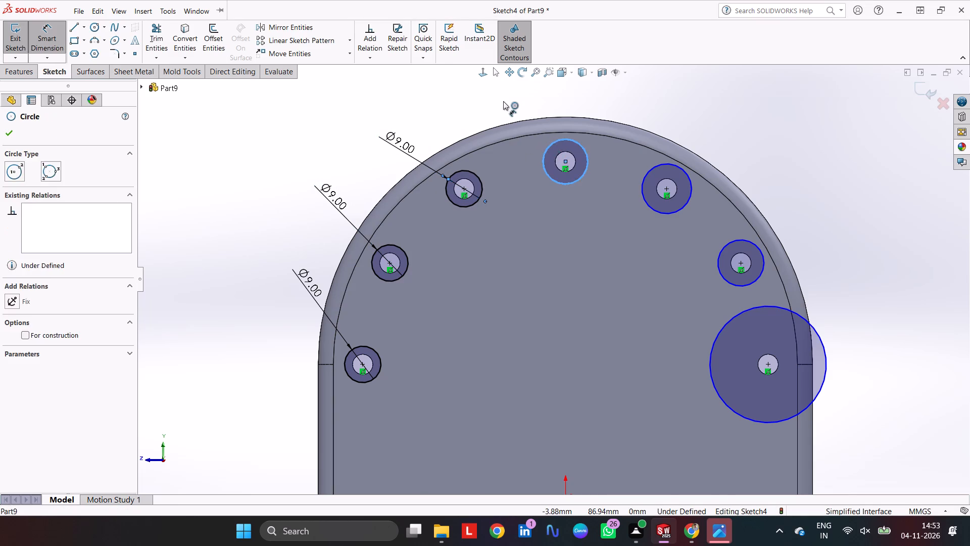
pyautogui.click(503, 99)
pyautogui.press('9')
pyautogui.press('Return')
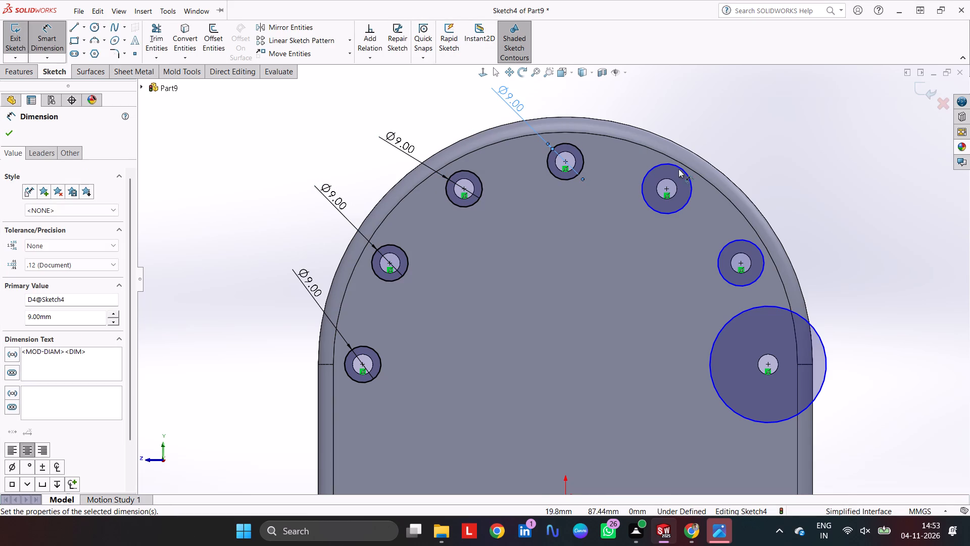
# Dimension the three circles on the right half of the upper arc to 9 mm diameter each.
pyautogui.click(670, 165)
pyautogui.click(687, 102)
pyautogui.press('9')
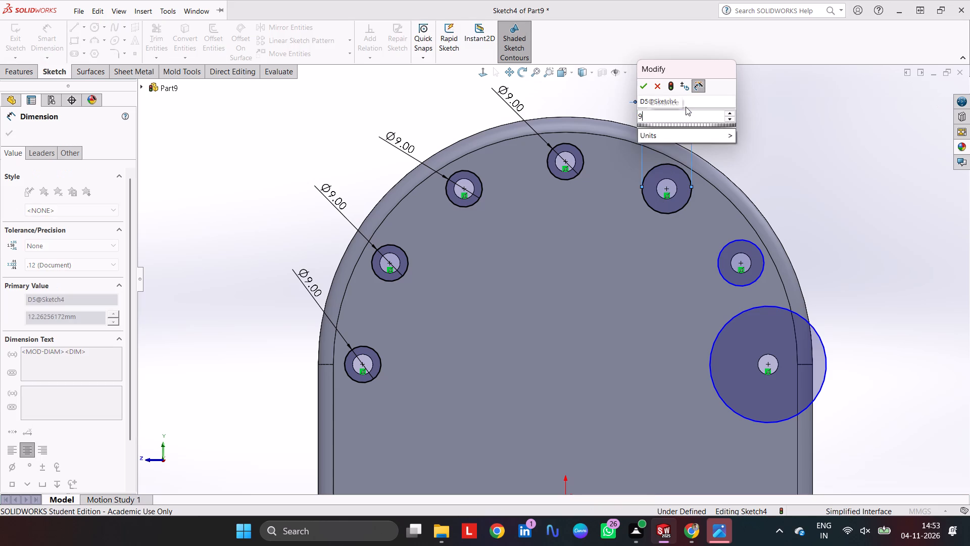
pyautogui.press('Return')
pyautogui.click(742, 240)
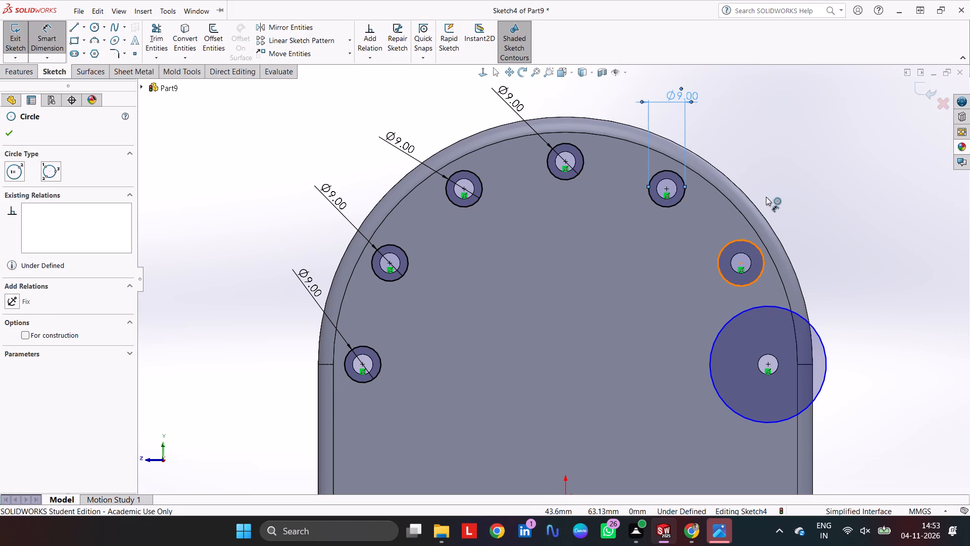
pyautogui.click(779, 180)
pyautogui.press('9')
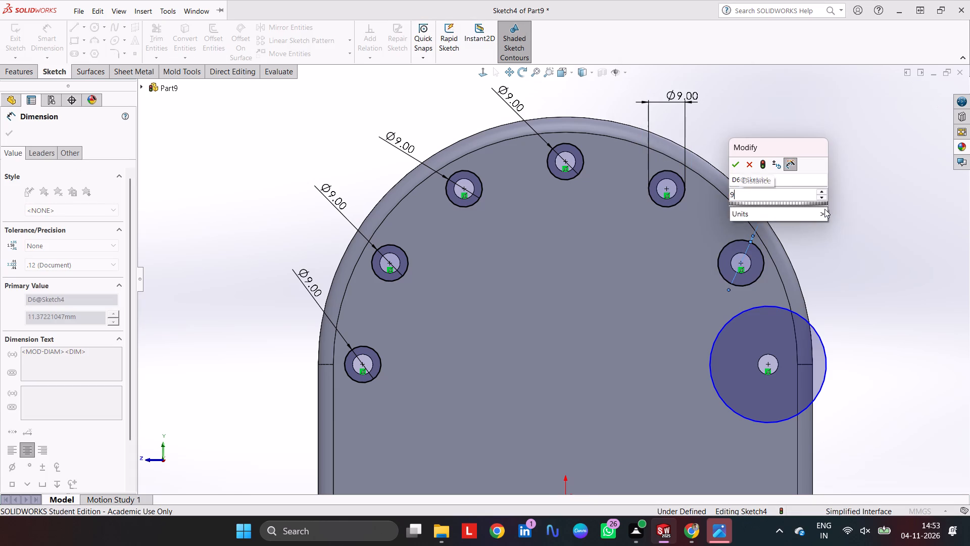
pyautogui.press('Return')
pyautogui.click(822, 338)
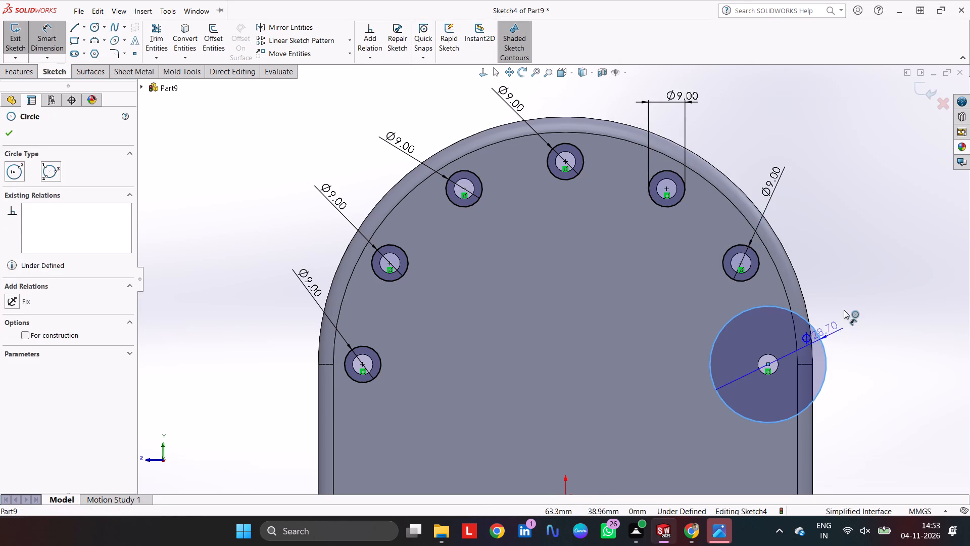
pyautogui.click(844, 310)
pyautogui.press('9')
pyautogui.press('Return')
# Sketch circles concentric with the three right-hand bolt holes of the lower arc, about 18, 12 and 13 mm in diameter from the highest down.
pyautogui.scroll(3, 729, 367)
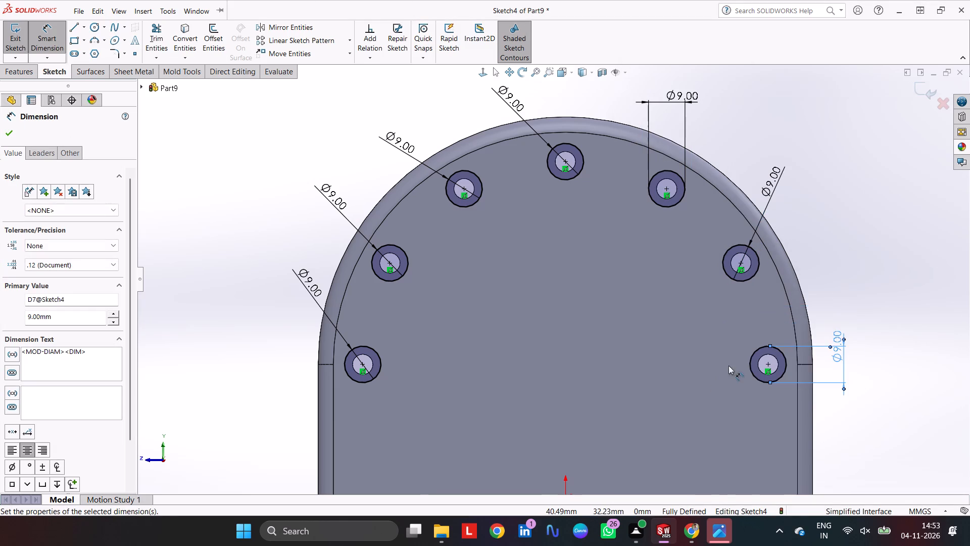
pyautogui.scroll(2, 729, 366)
pyautogui.scroll(-1, 677, 356)
pyautogui.scroll(5, 489, 375)
pyautogui.scroll(-4, 530, 362)
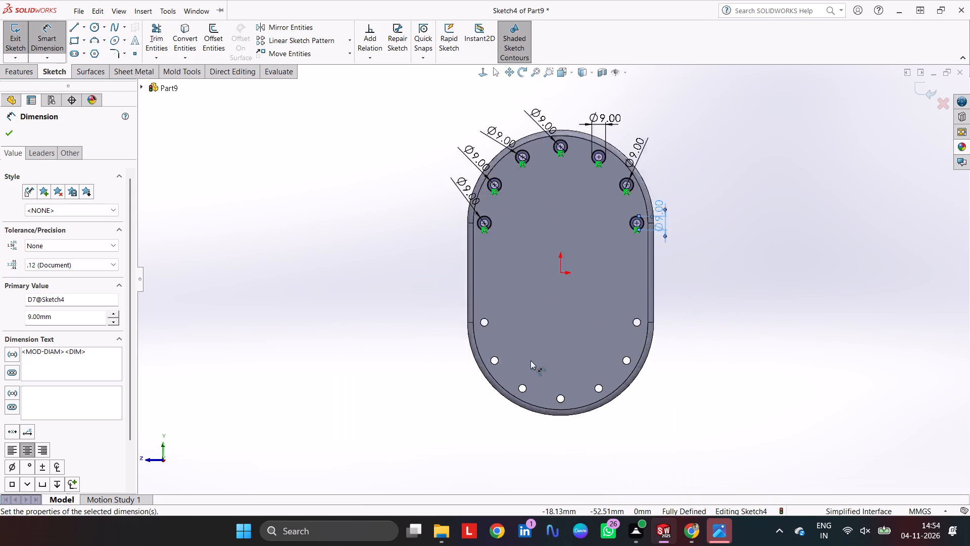
pyautogui.scroll(-1, 530, 360)
pyautogui.click(69, 29)
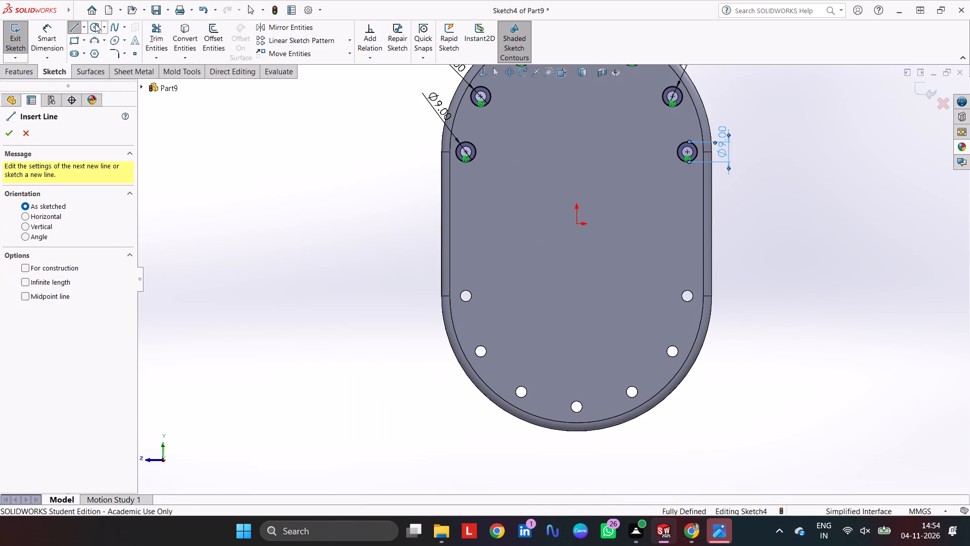
pyautogui.click(95, 24)
pyautogui.scroll(-5, 691, 294)
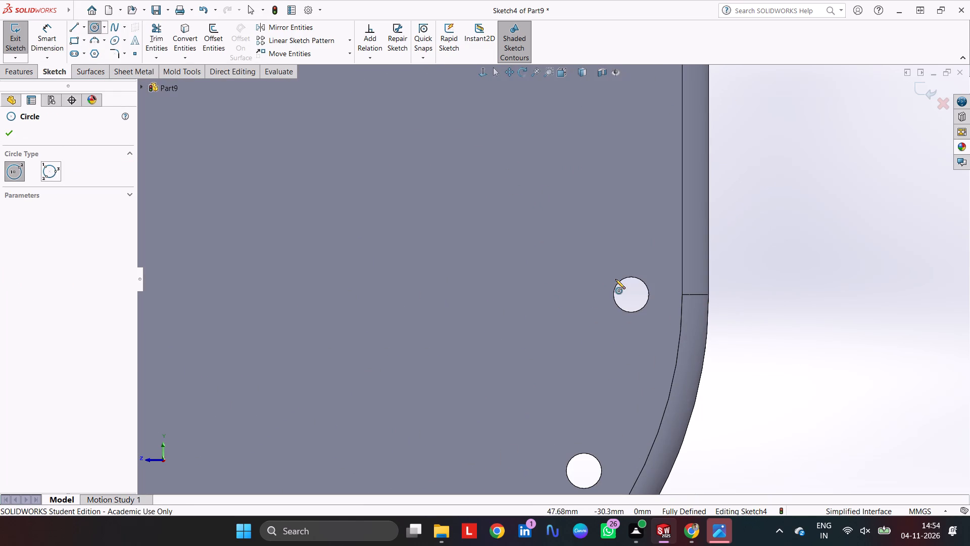
pyautogui.click(632, 295)
pyautogui.click(569, 283)
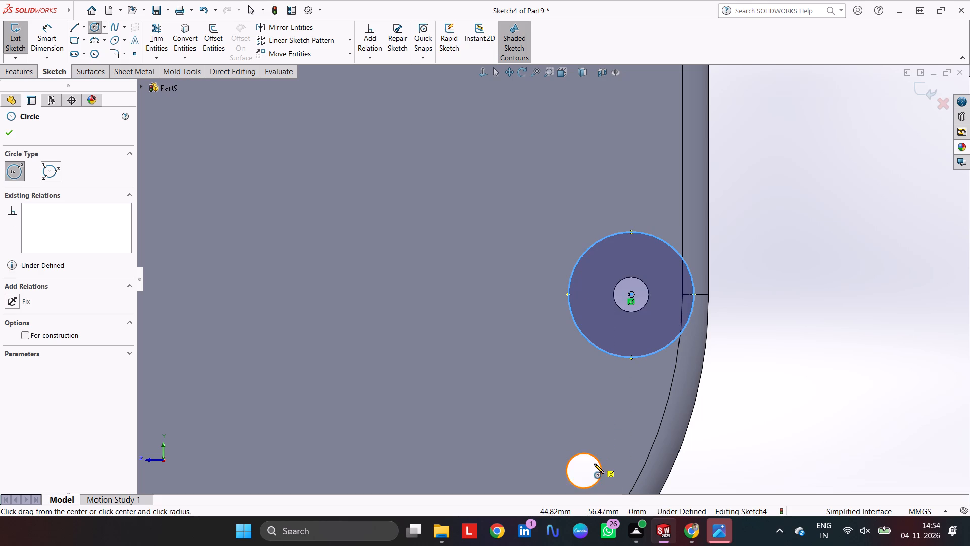
pyautogui.click(585, 471)
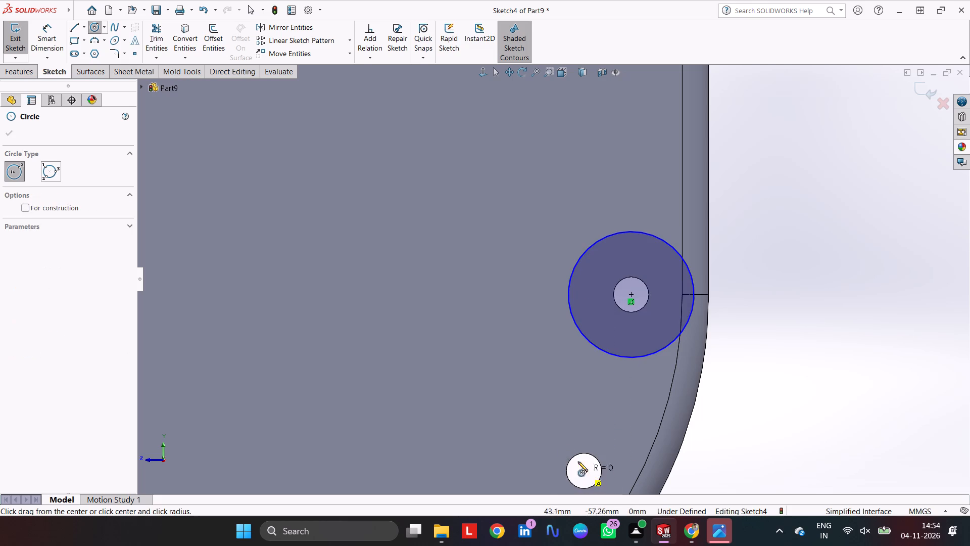
pyautogui.click(554, 441)
pyautogui.scroll(6, 554, 441)
pyautogui.scroll(-6, 520, 364)
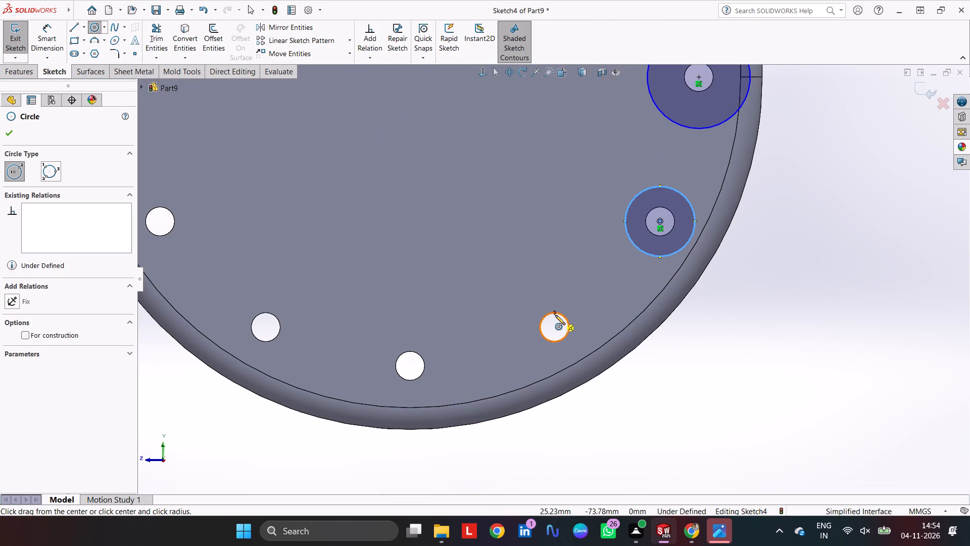
pyautogui.click(554, 326)
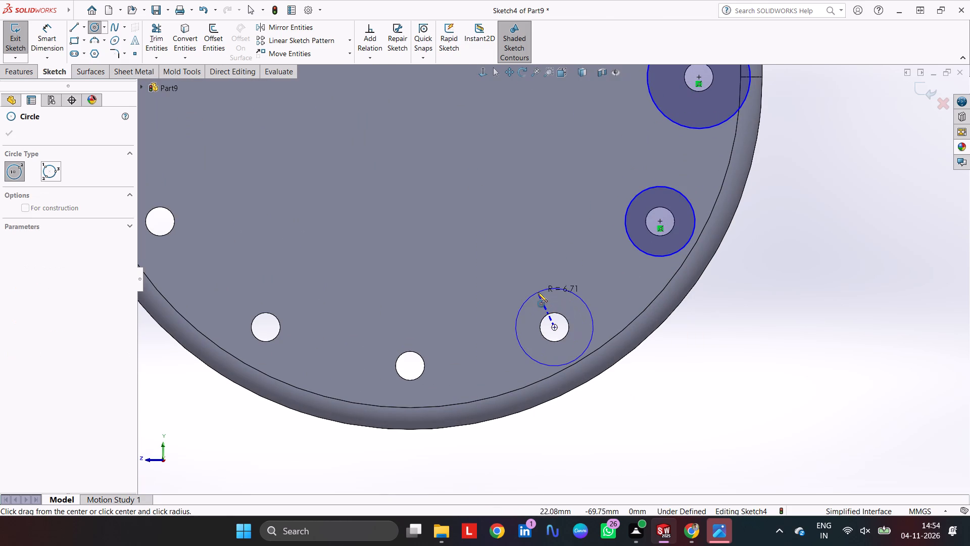
pyautogui.click(538, 292)
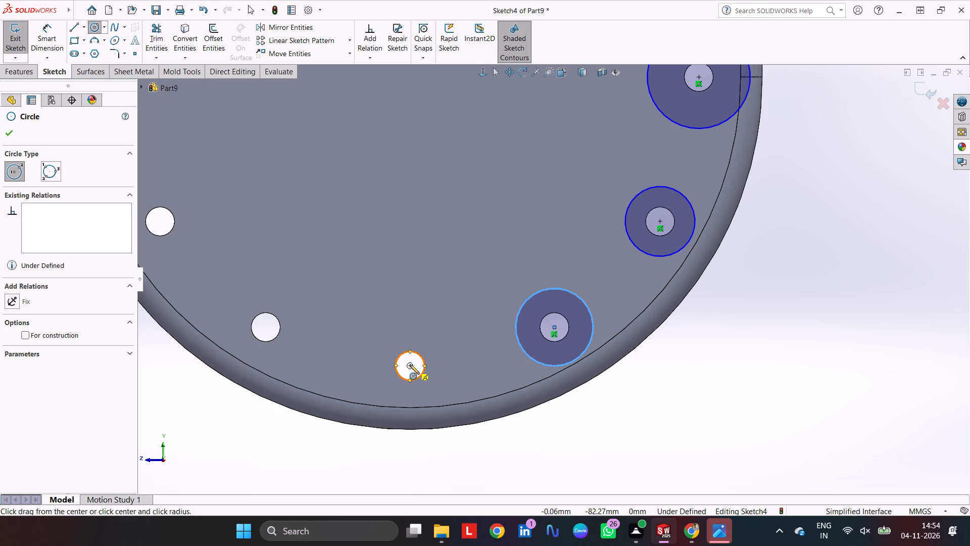
# Add circles concentric with the bottom bolt hole, about 9.5 mm, and with the three left lower-arc holes, the lowest about 14 mm and highest about 9 mm.
pyautogui.click(410, 365)
pyautogui.click(417, 339)
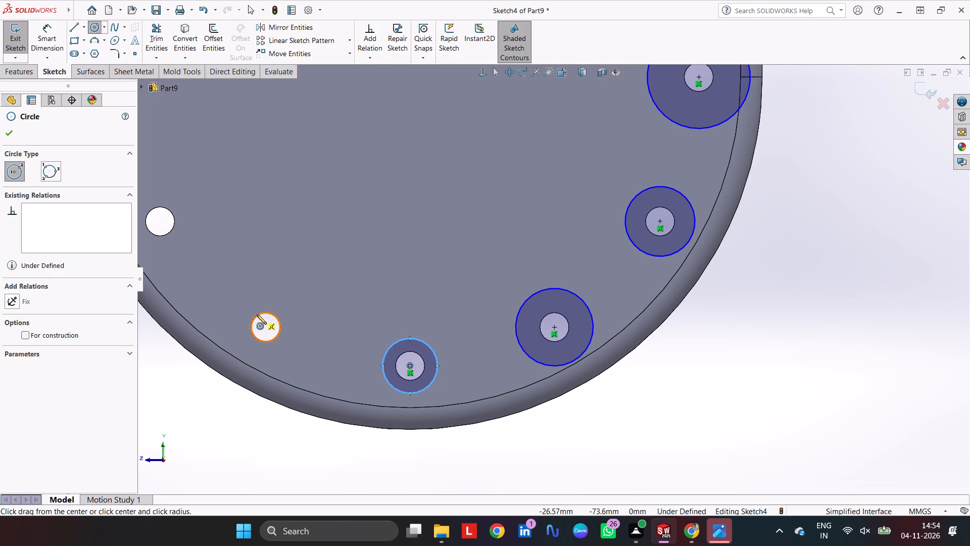
pyautogui.click(266, 328)
pyautogui.click(295, 299)
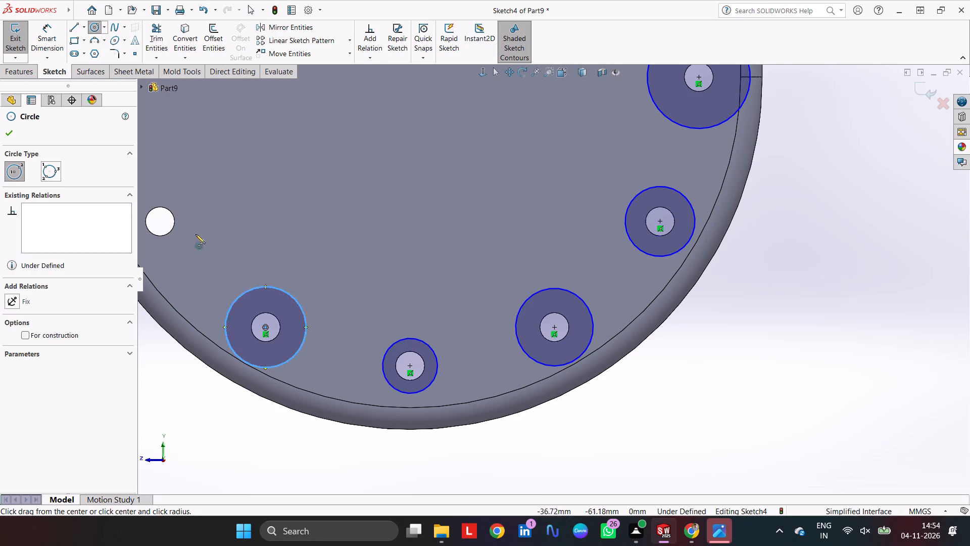
pyautogui.scroll(3, 190, 227)
pyautogui.scroll(-3, 275, 166)
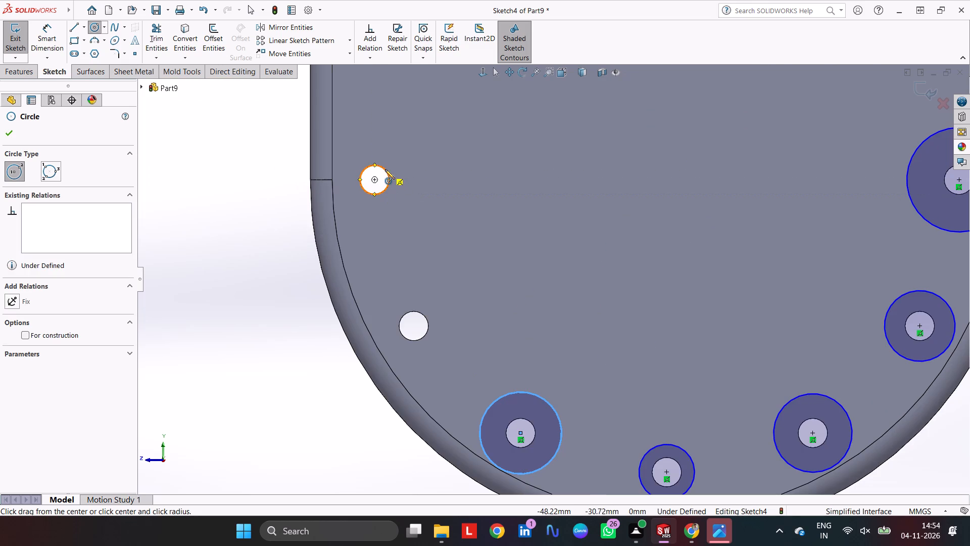
pyautogui.click(375, 180)
pyautogui.click(396, 196)
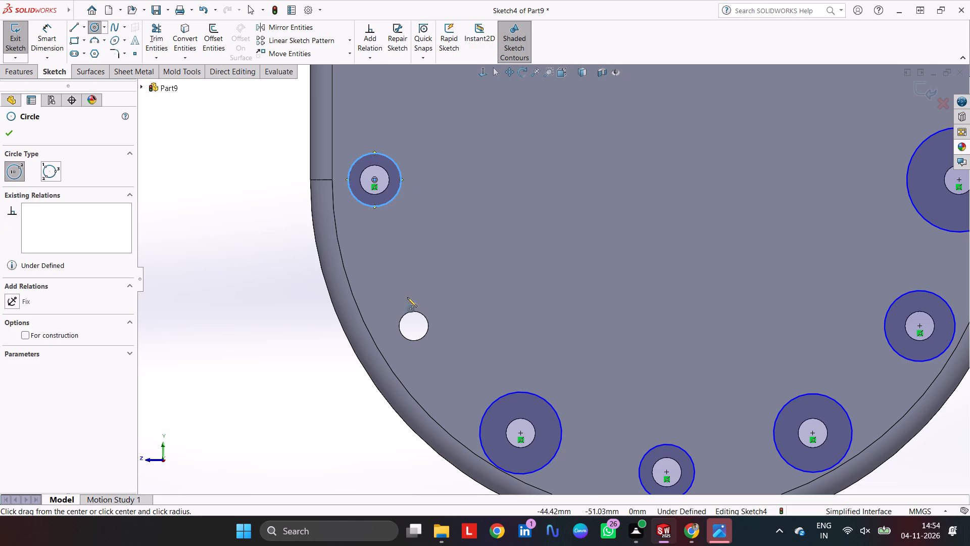
pyautogui.click(414, 328)
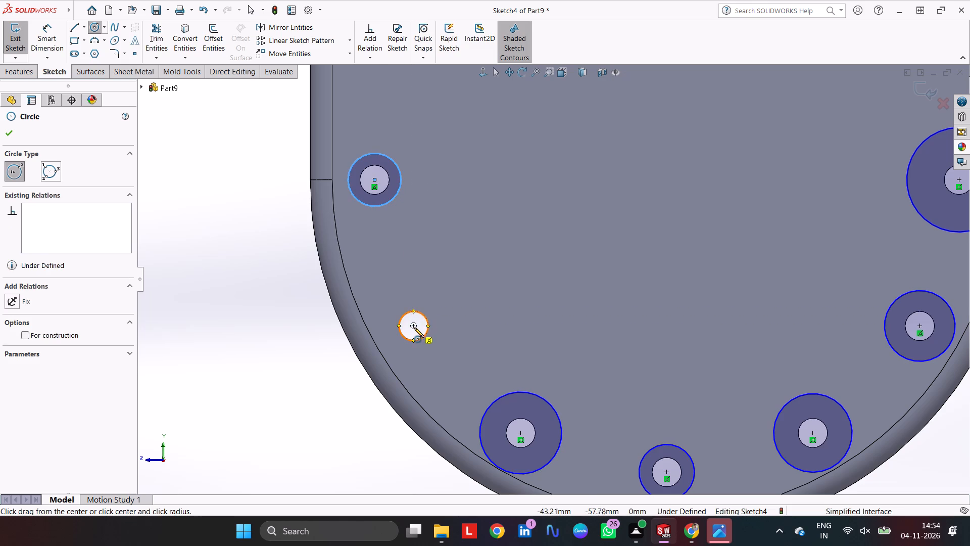
pyautogui.click(411, 292)
# Dimension the three new circles on the left side of the lower arc to 9 mm diameter each.
pyautogui.click(40, 28)
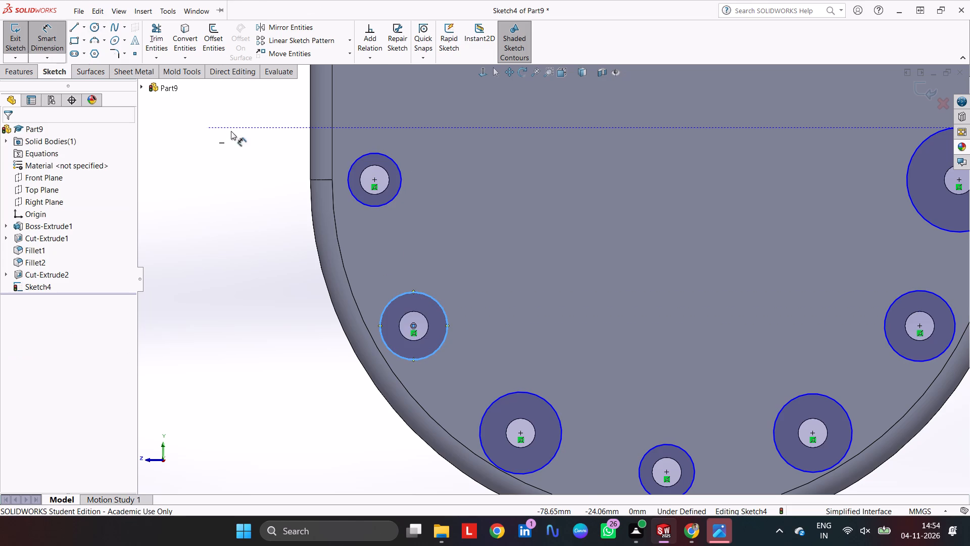
pyautogui.click(398, 162)
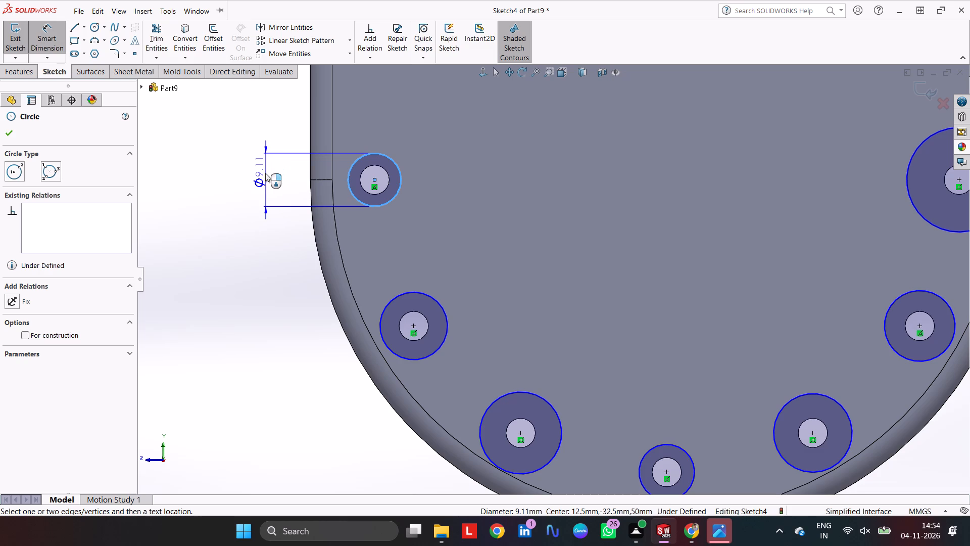
pyautogui.click(265, 173)
pyautogui.press('9')
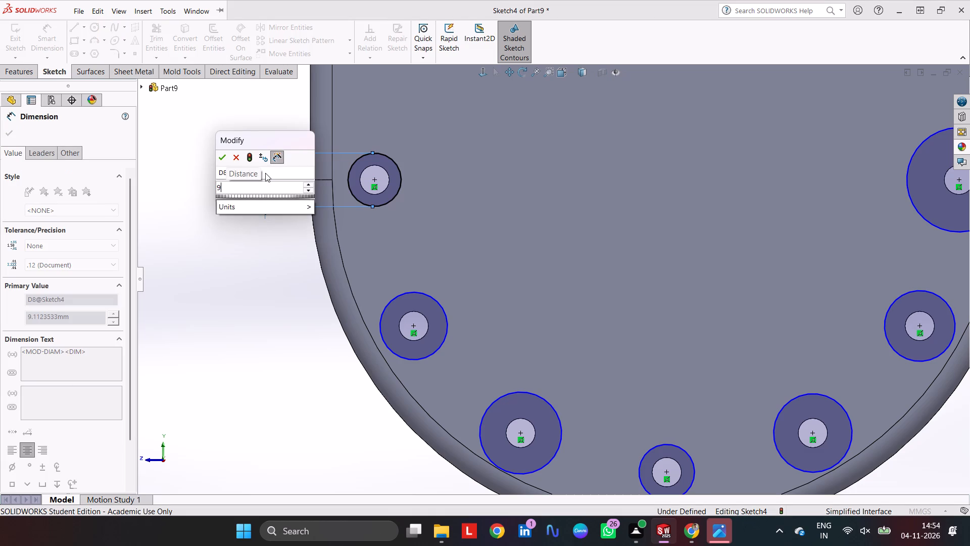
pyautogui.press('Return')
pyautogui.click(396, 298)
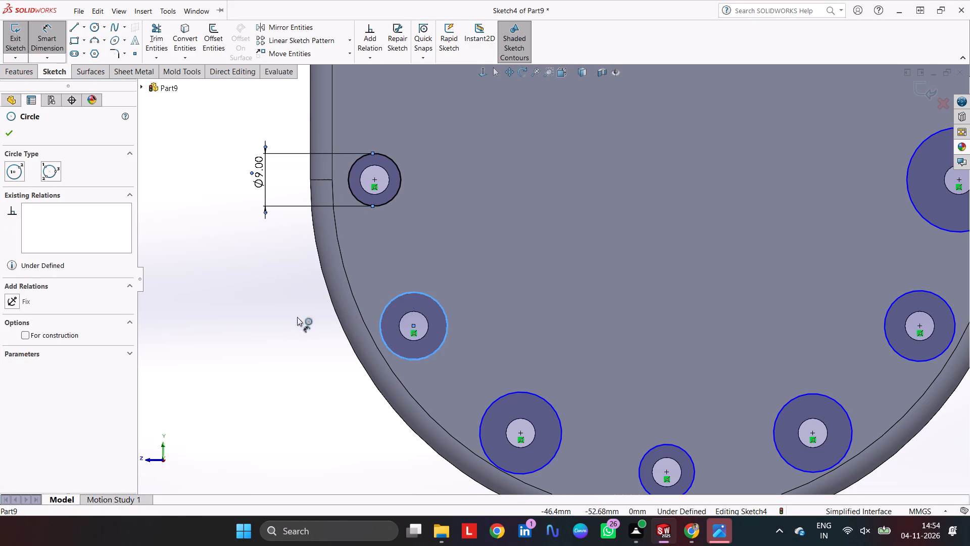
pyautogui.click(244, 326)
pyautogui.press('9')
pyautogui.press('Return')
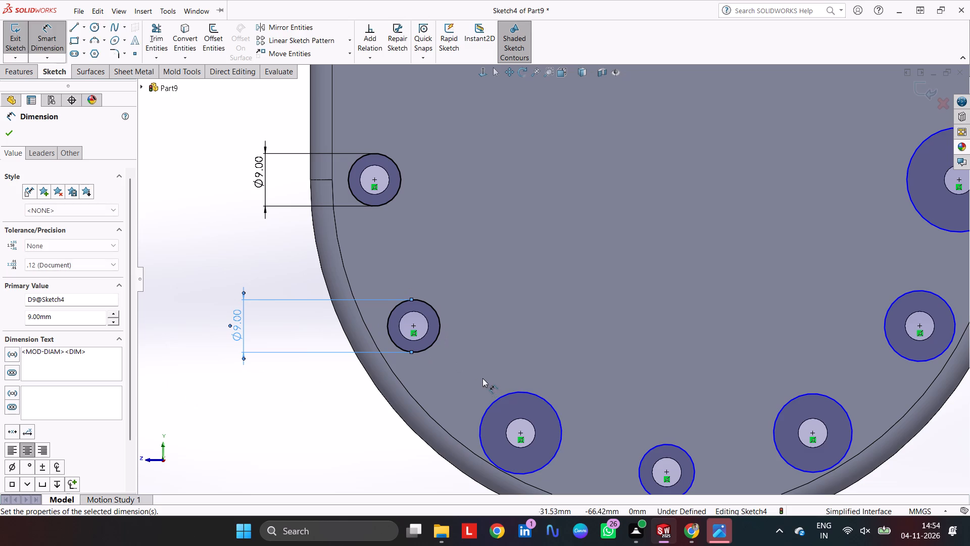
pyautogui.click(500, 395)
pyautogui.click(357, 429)
pyautogui.press('9')
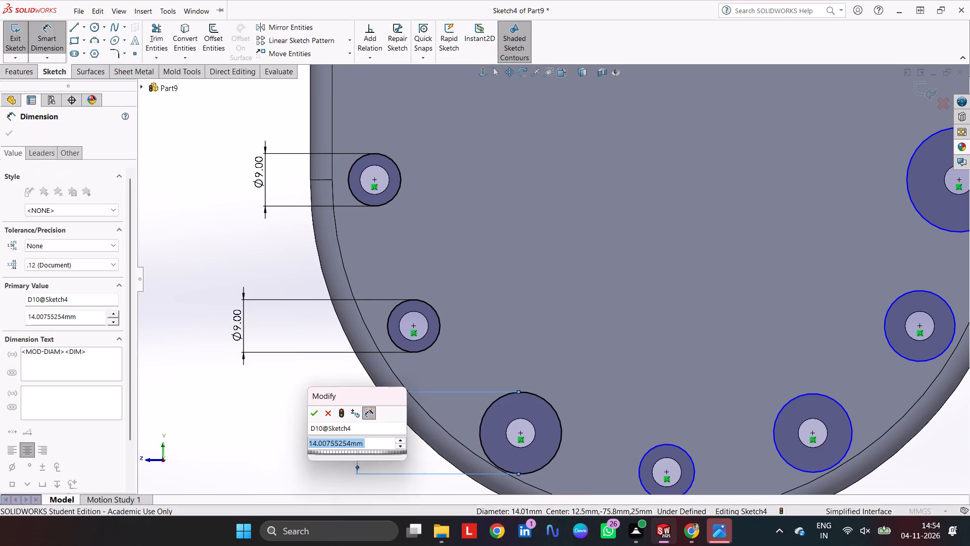
pyautogui.press('Return')
# Dimension the bottom centre circle and the circle just right of it to 9 mm diameter each.
pyautogui.click(667, 445)
pyautogui.click(584, 404)
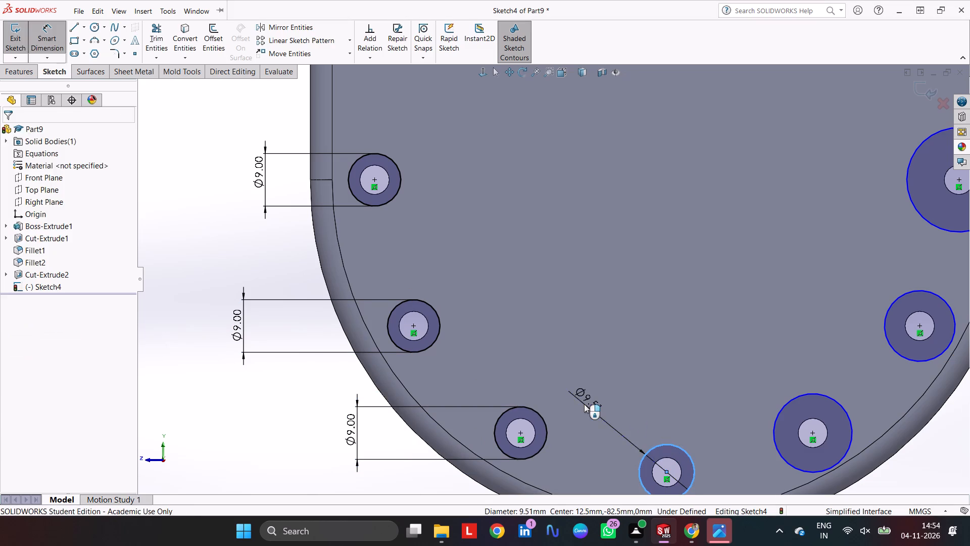
pyautogui.press('9')
pyautogui.press('Return')
pyautogui.click(786, 402)
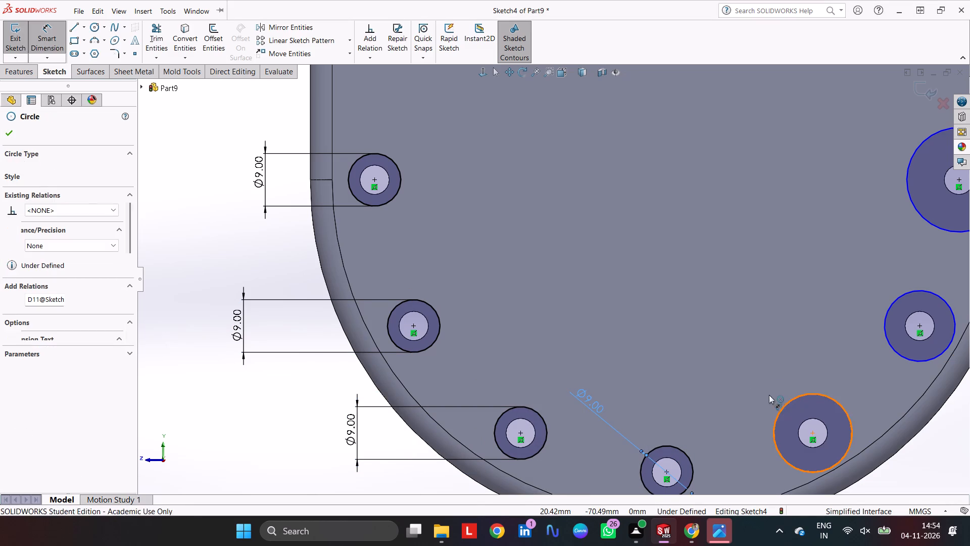
pyautogui.click(739, 378)
pyautogui.press('9')
pyautogui.press('Return')
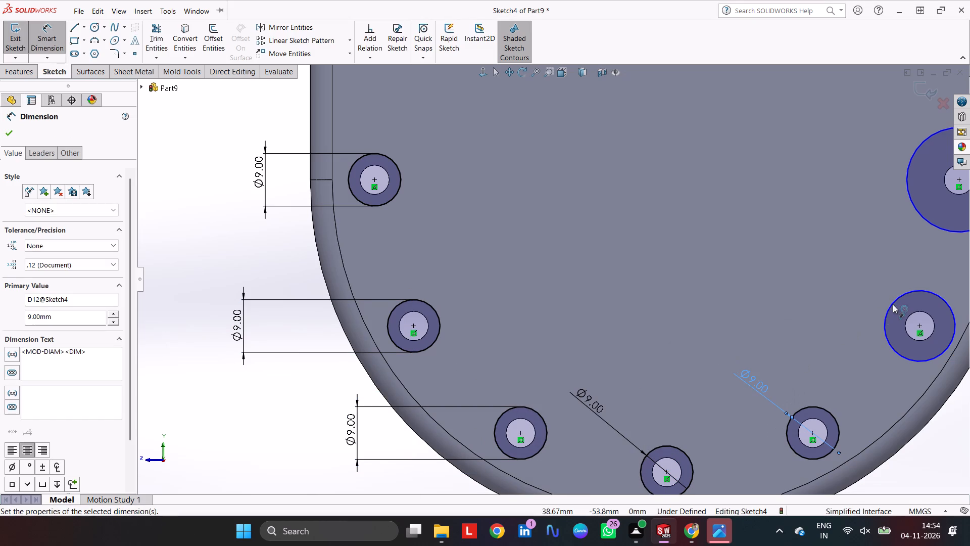
# Dimension the two remaining circles on the right side of the lower arc to 9 mm diameter each.
pyautogui.click(888, 312)
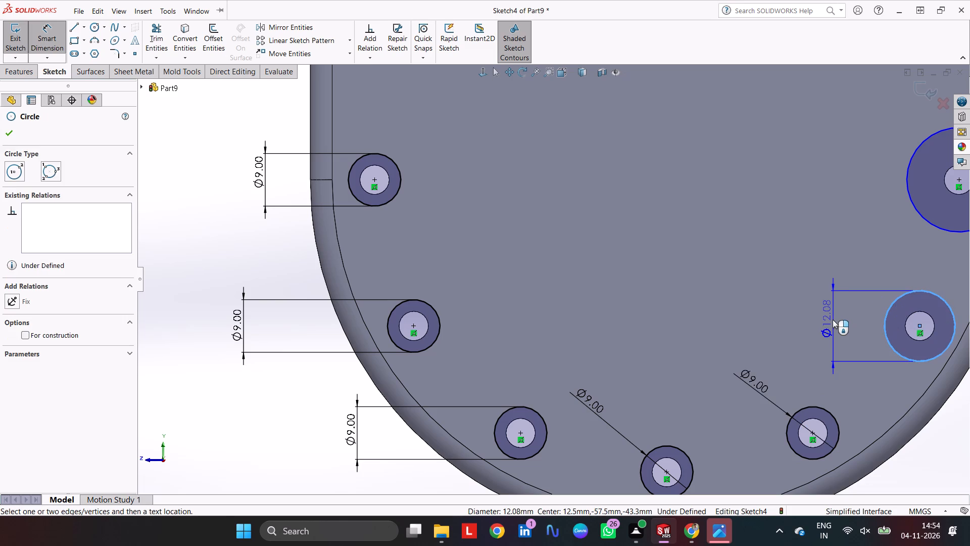
pyautogui.click(833, 320)
pyautogui.press('9')
pyautogui.press('Return')
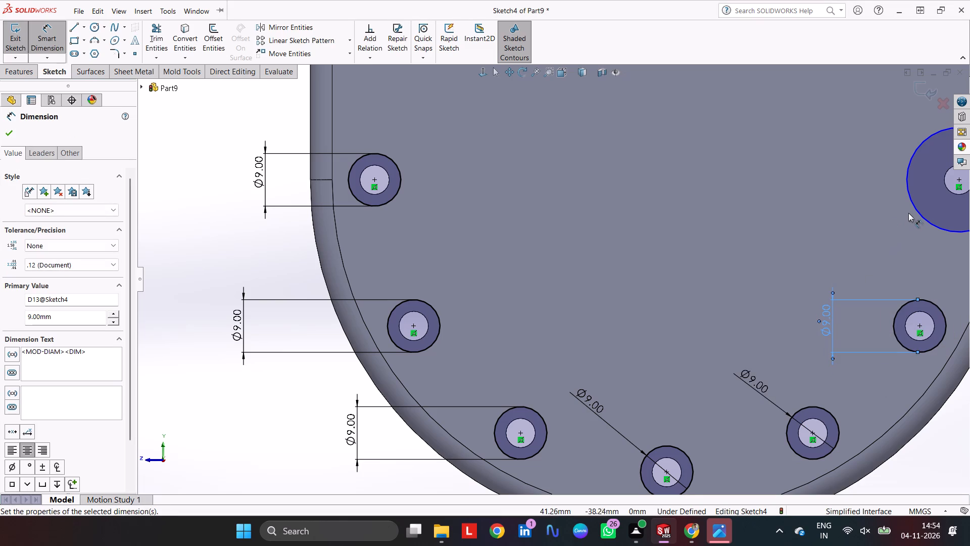
pyautogui.click(912, 206)
pyautogui.click(881, 231)
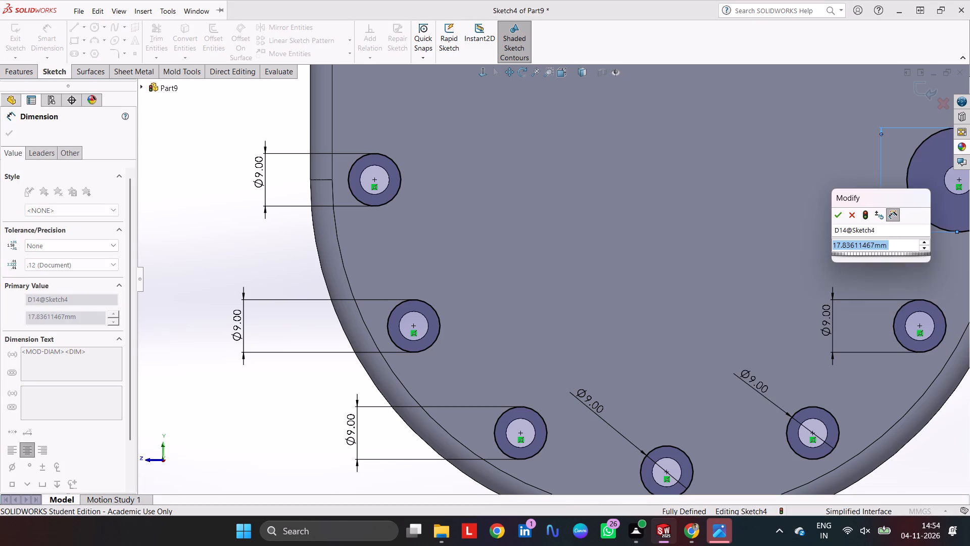
pyautogui.press('9')
pyautogui.press('Return')
pyautogui.scroll(4, 907, 207)
pyautogui.scroll(-2, 793, 175)
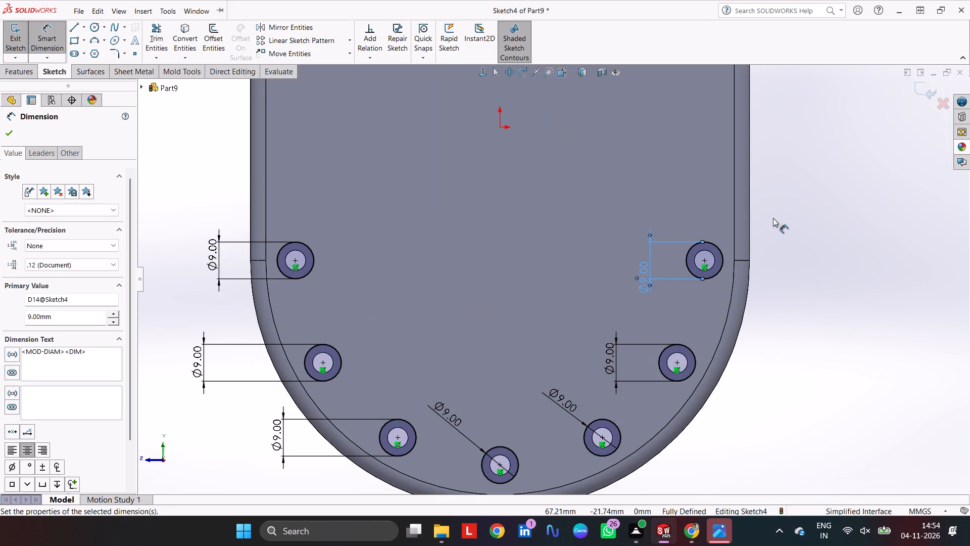
pyautogui.press('Escape')
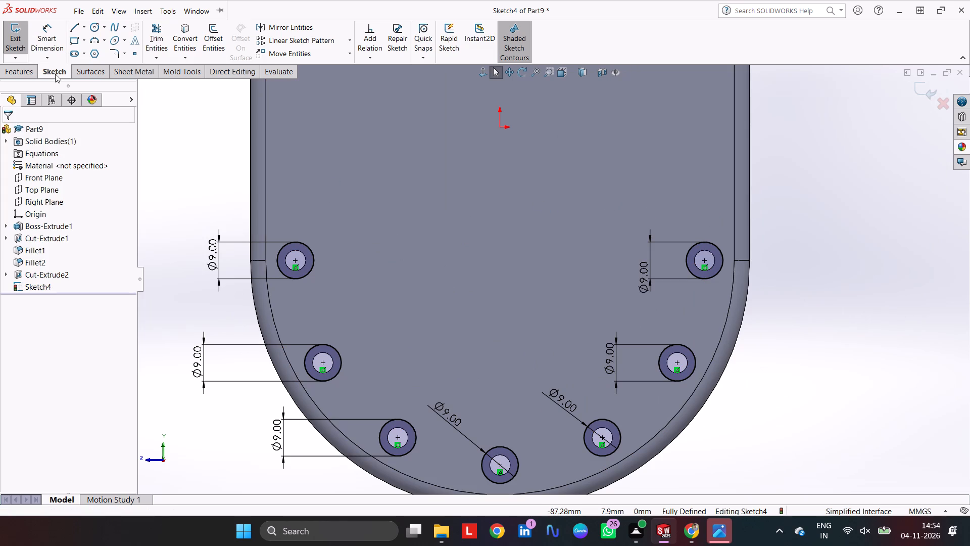
# Extrude-cut the 9 mm circles around the bolt holes as a blind cut 5 mm deep.
pyautogui.click(12, 69)
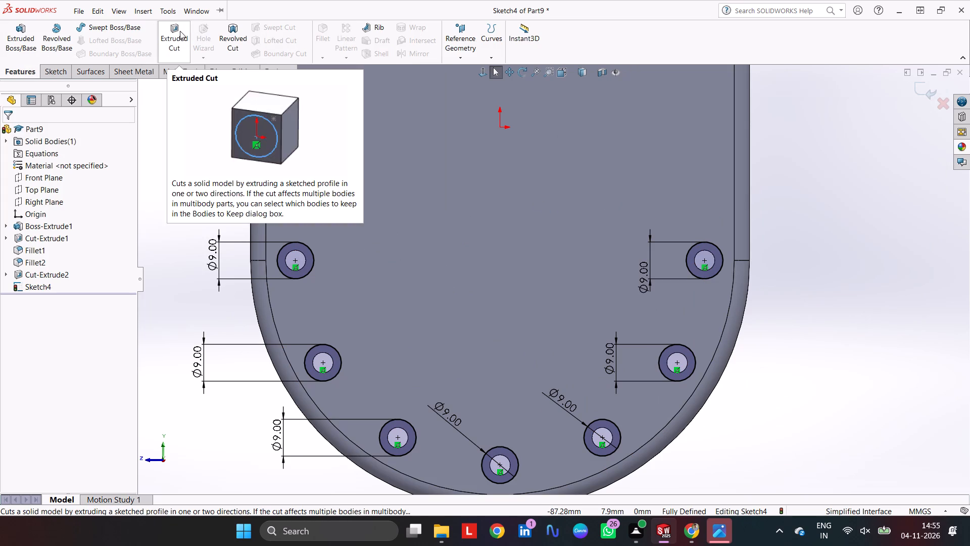
pyautogui.click(180, 31)
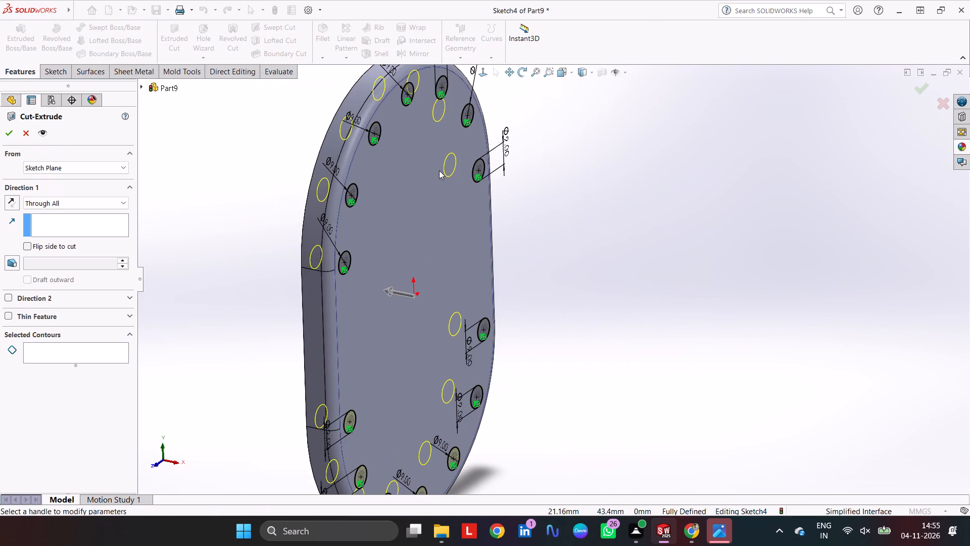
pyautogui.click(62, 201)
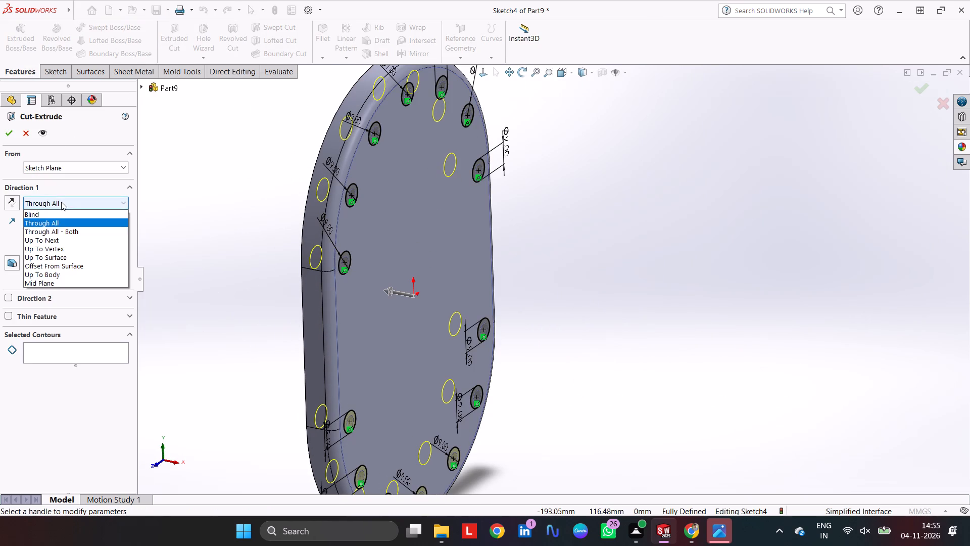
pyautogui.click(59, 210)
pyautogui.press('5')
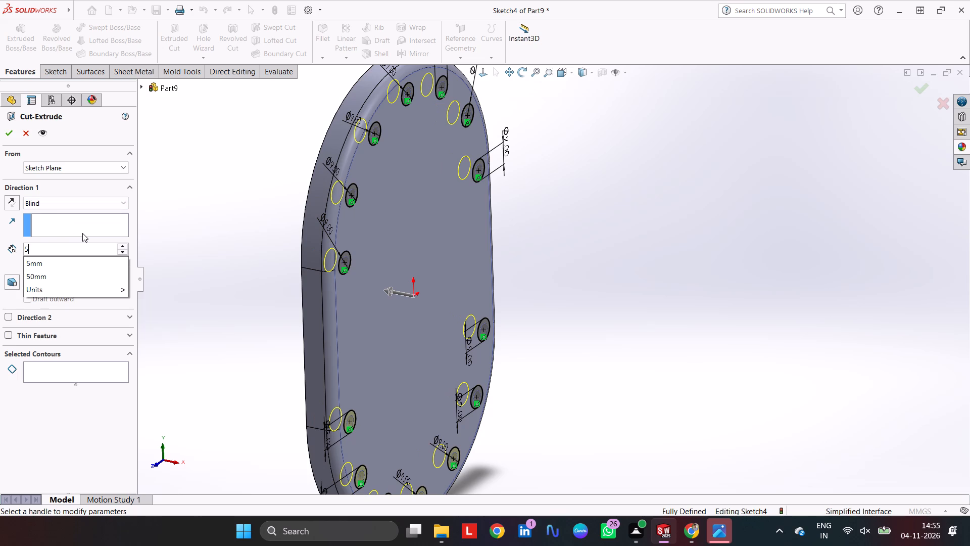
pyautogui.press('Return')
pyautogui.press('Return')
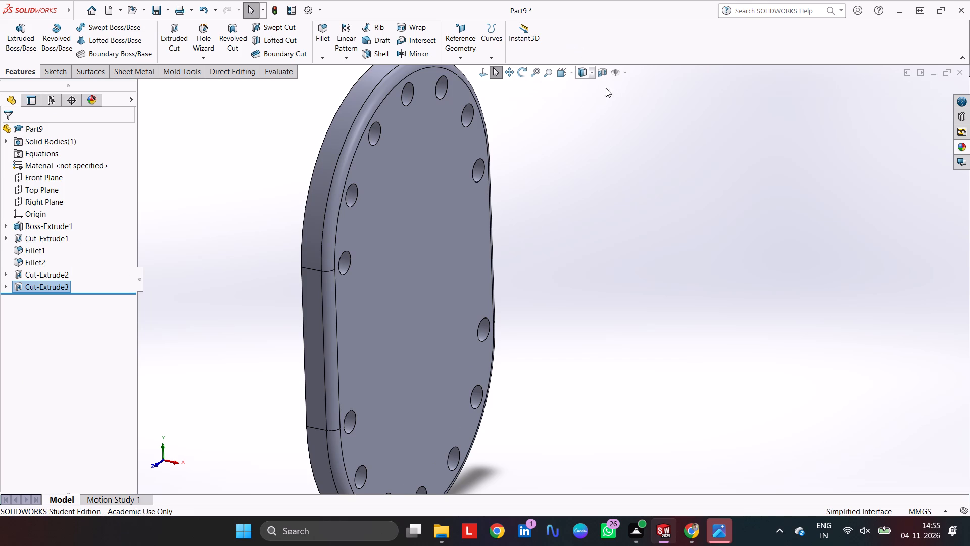
# Examine the counterbored bolt holes and the plate's front face from several angles.
pyautogui.click(613, 250)
pyautogui.moveTo(597, 246); pyautogui.dragTo(567, 207, button='middle')
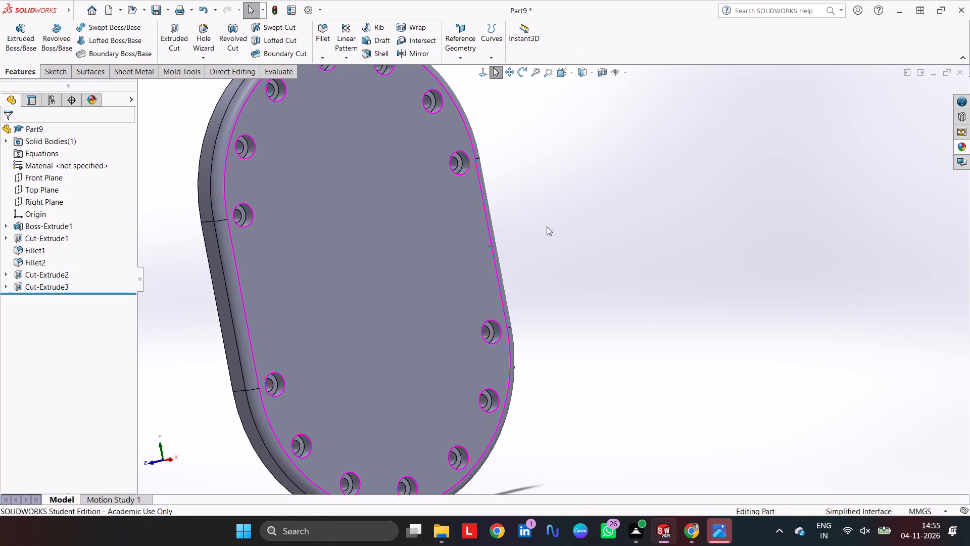
pyautogui.scroll(-1, 513, 245)
pyautogui.scroll(4, 513, 245)
pyautogui.scroll(-4, 428, 276)
pyautogui.scroll(4, 571, 276)
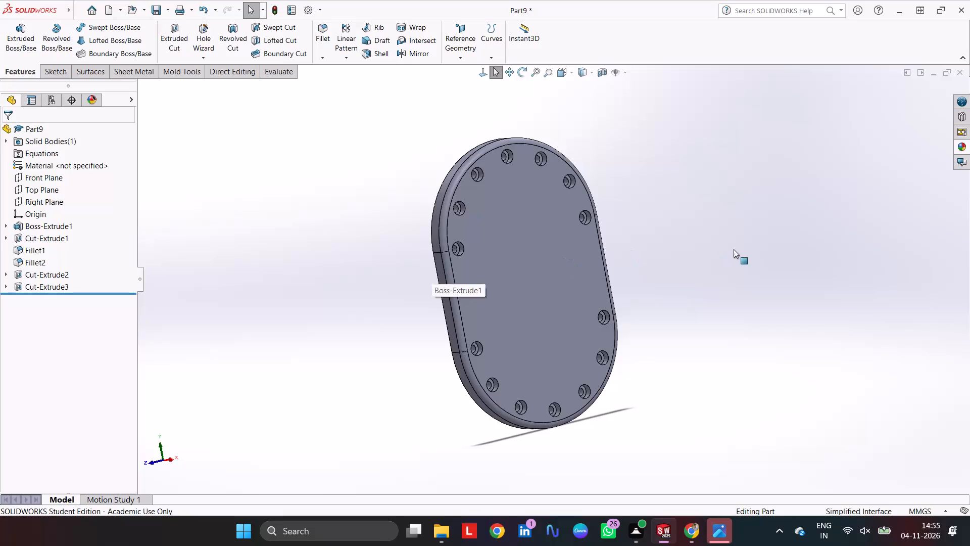
pyautogui.click(734, 249)
pyautogui.moveTo(725, 265); pyautogui.dragTo(655, 263, button='middle')
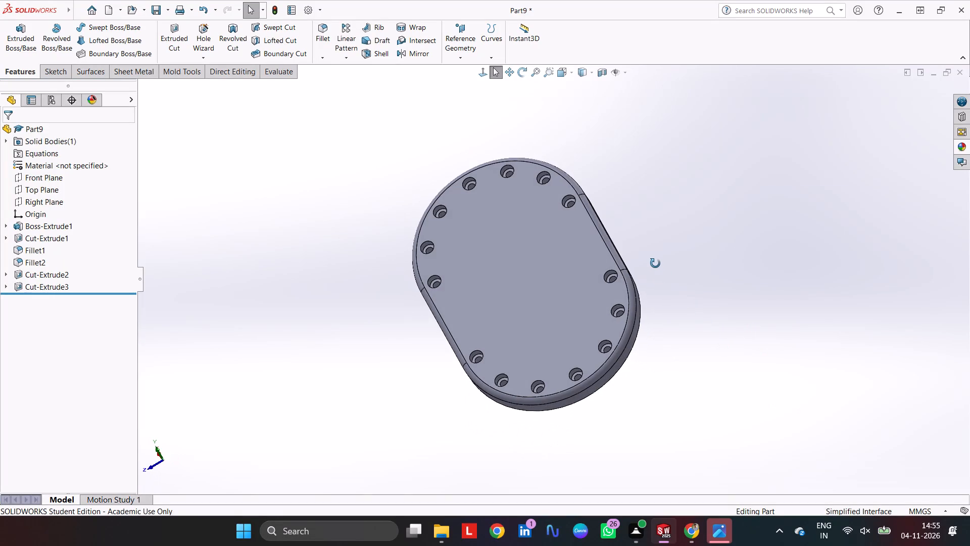
pyautogui.moveTo(655, 263); pyautogui.dragTo(658, 265, button='middle')
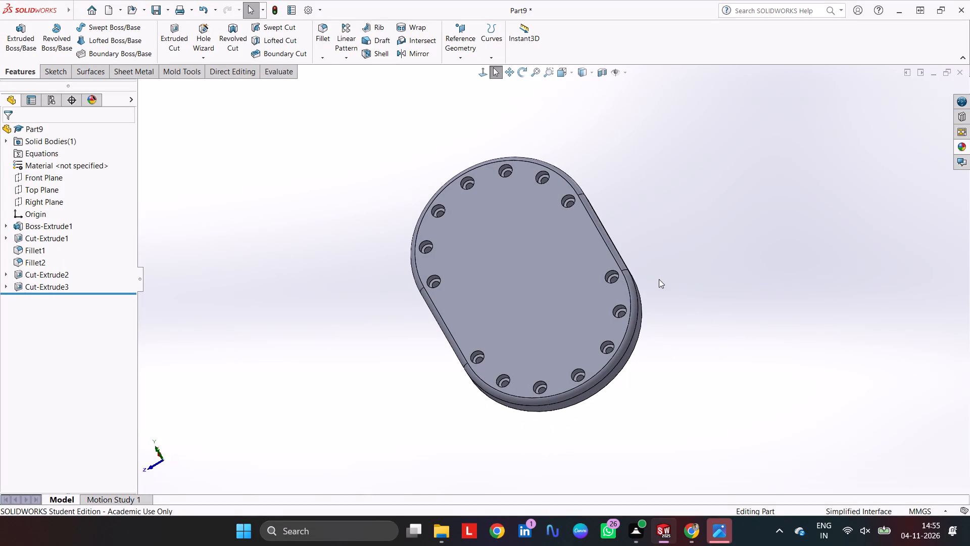
pyautogui.moveTo(669, 294); pyautogui.dragTo(746, 356, button='middle')
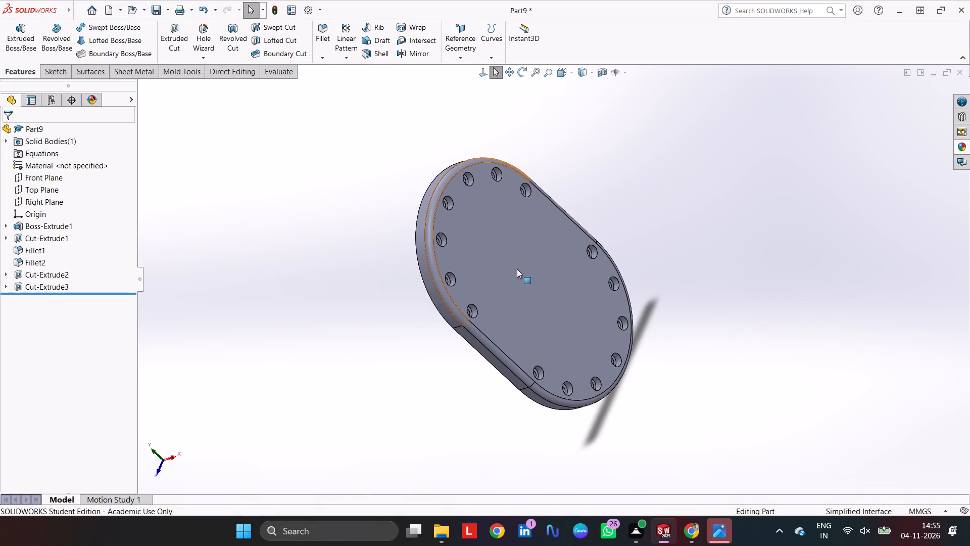
# Apply a red colour to the plate's Boss-Extrude1 feature and its rounded edge, Fillet2.
pyautogui.click(517, 269)
pyautogui.rightClick(517, 269)
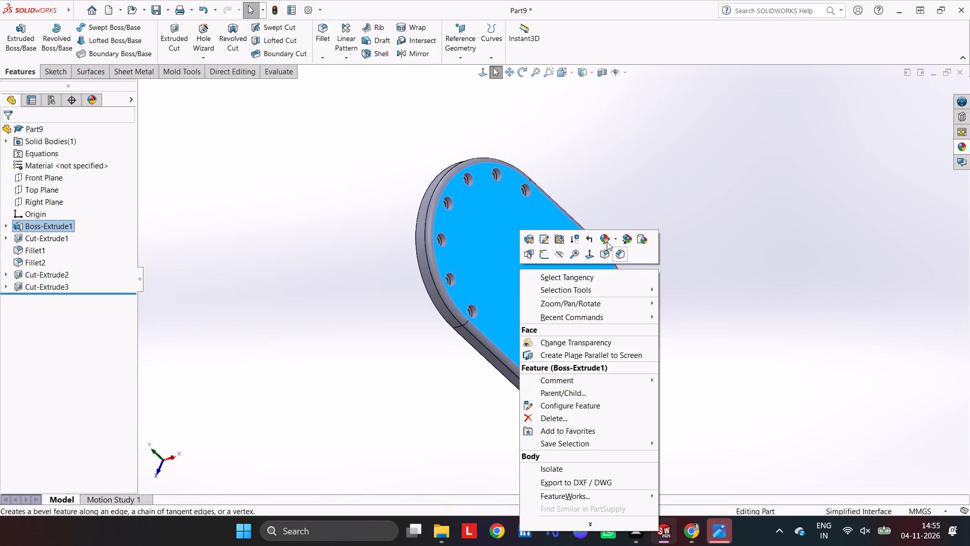
pyautogui.click(606, 238)
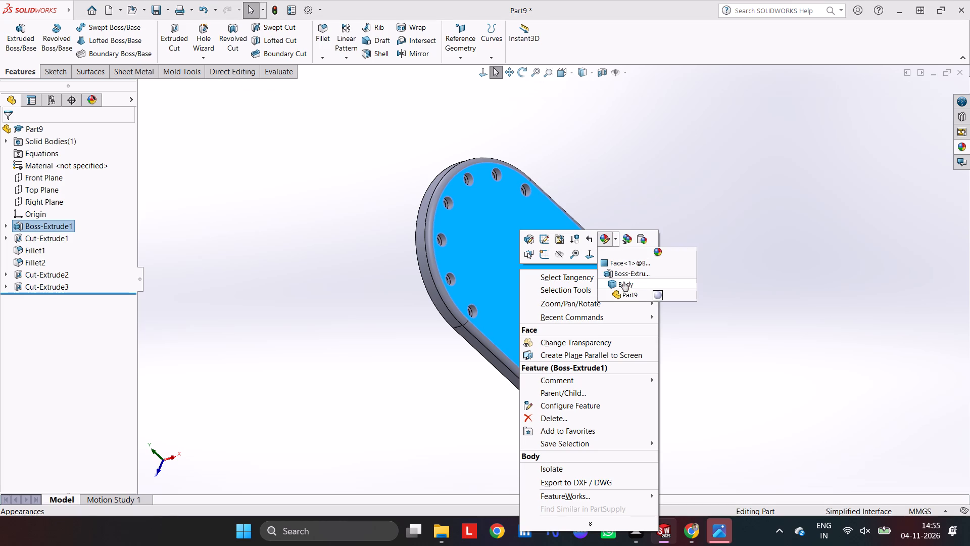
pyautogui.click(623, 276)
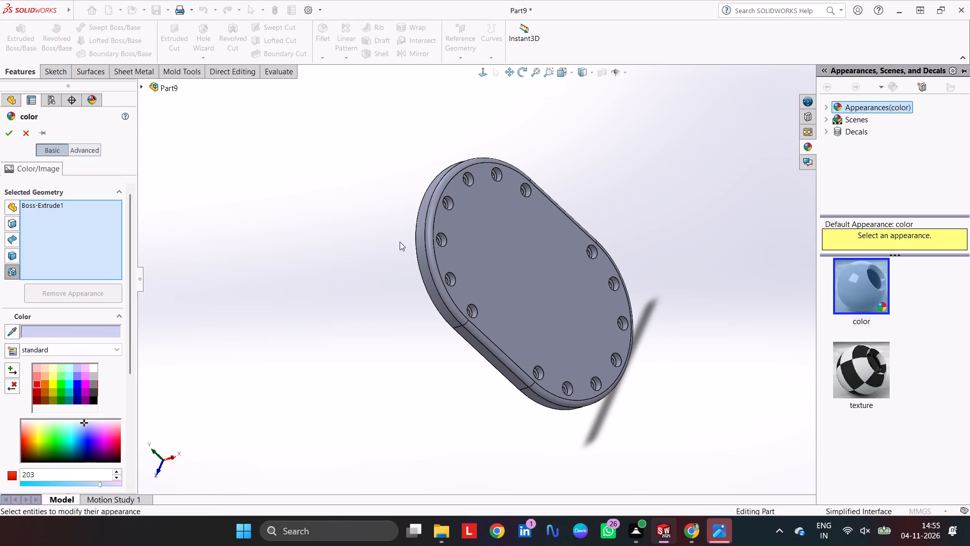
pyautogui.click(422, 257)
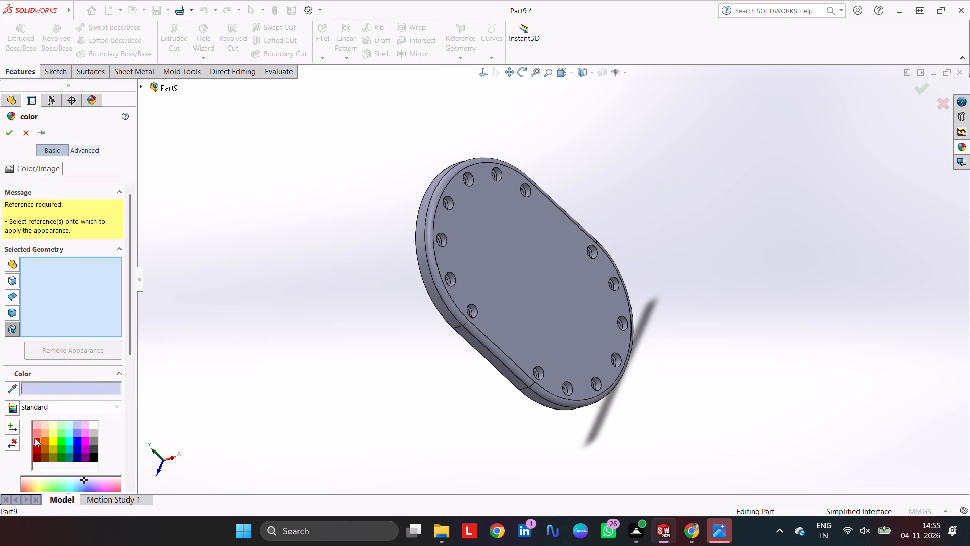
pyautogui.click(35, 438)
pyautogui.click(476, 279)
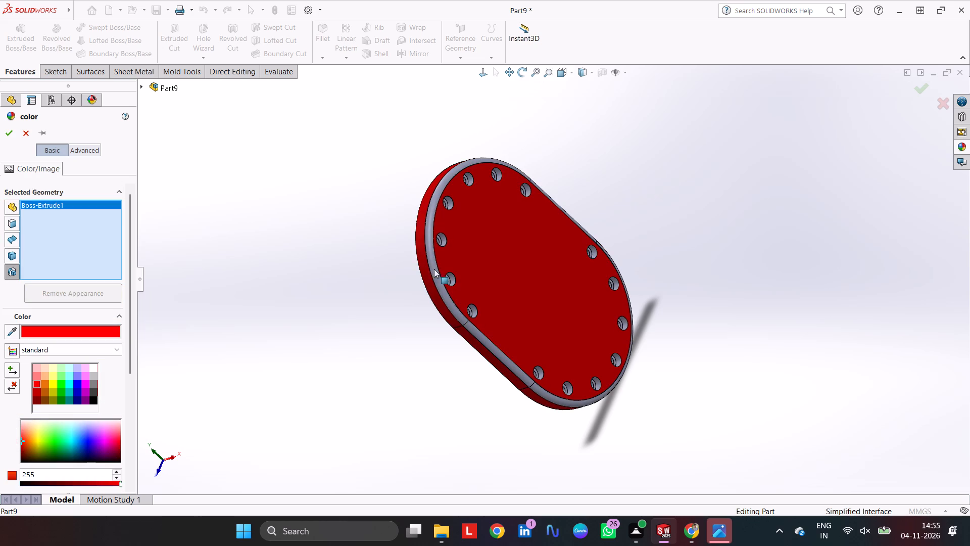
pyautogui.click(434, 269)
pyautogui.scroll(1, 536, 227)
pyautogui.moveTo(543, 210); pyautogui.dragTo(512, 362, button='middle')
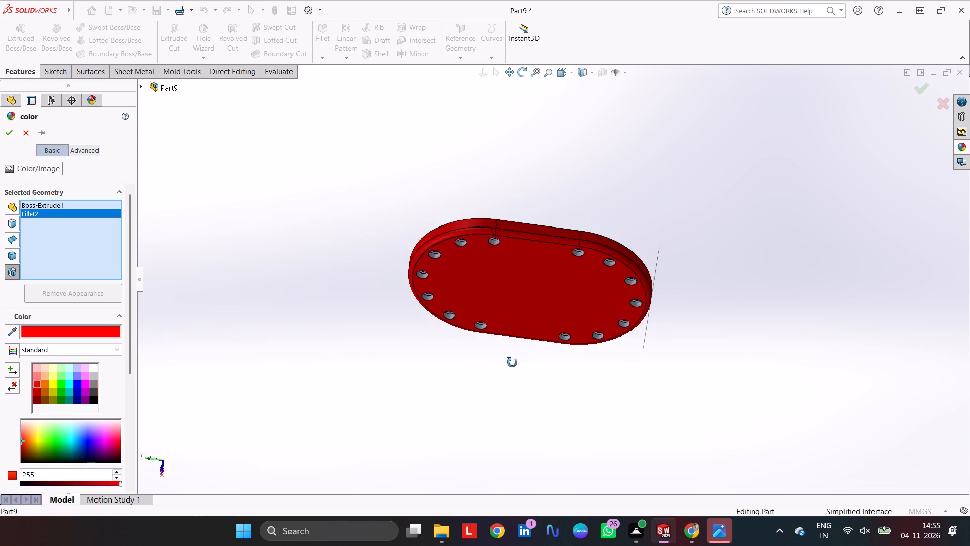
pyautogui.moveTo(512, 362); pyautogui.dragTo(647, 206, button='middle')
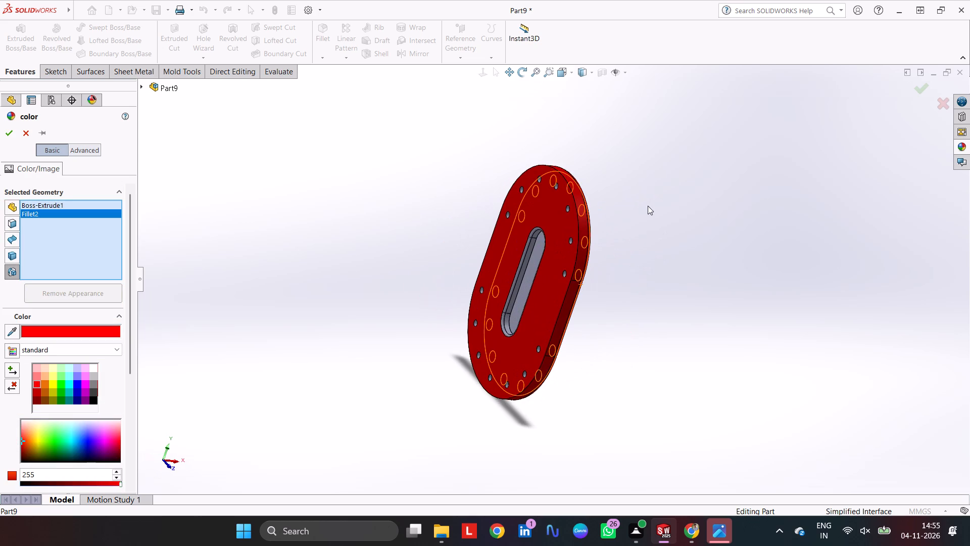
pyautogui.press('Return')
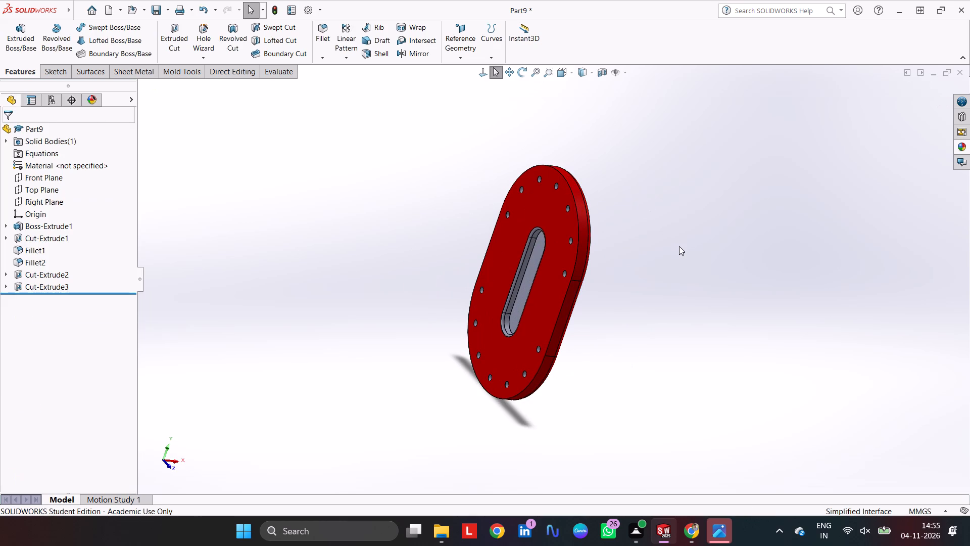
# Set the plate to the isometric view and save the part as 2 in the Gear Pump Assembly folder.
pyautogui.click(680, 246)
pyautogui.hotkey('ctrl', '7')
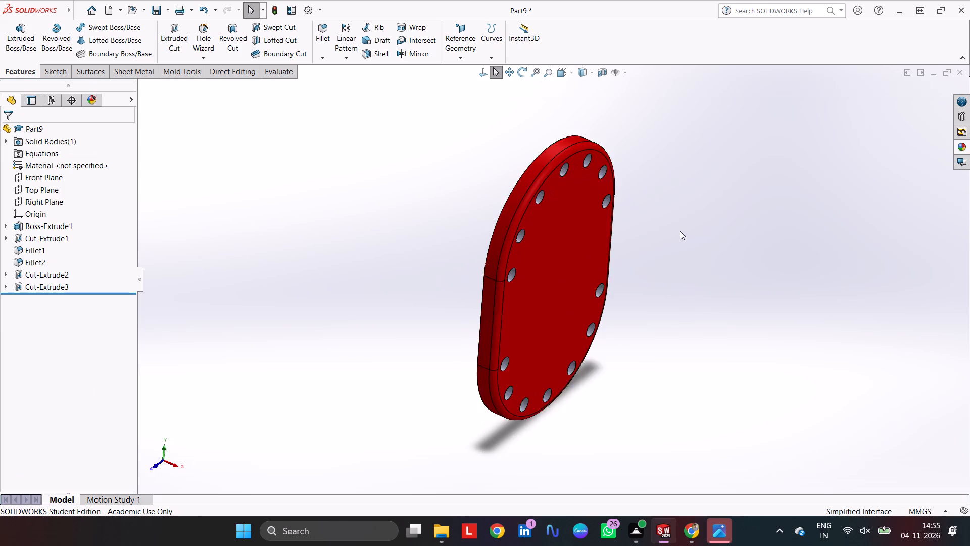
pyautogui.click(677, 227)
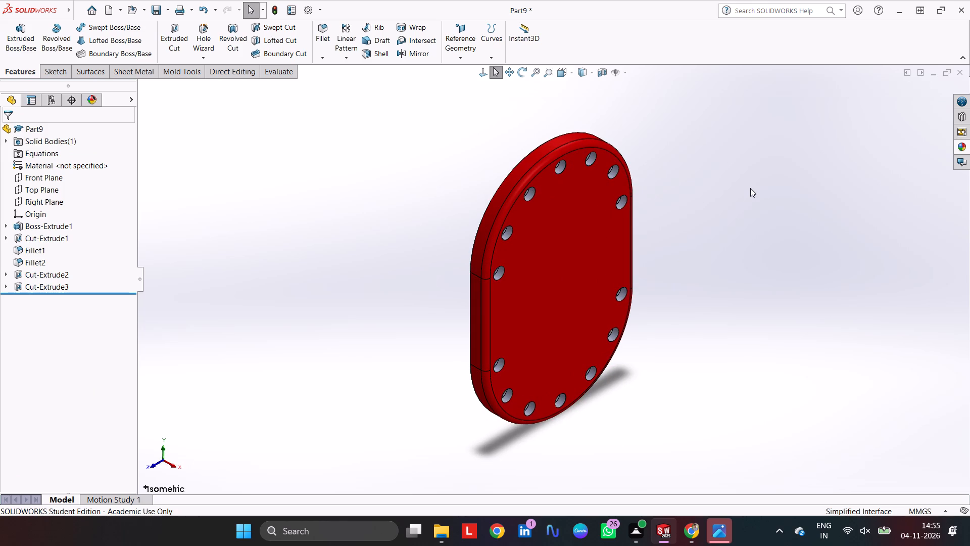
pyautogui.scroll(3, 727, 214)
pyautogui.scroll(-3, 701, 266)
pyautogui.hotkey('ctrl', '7')
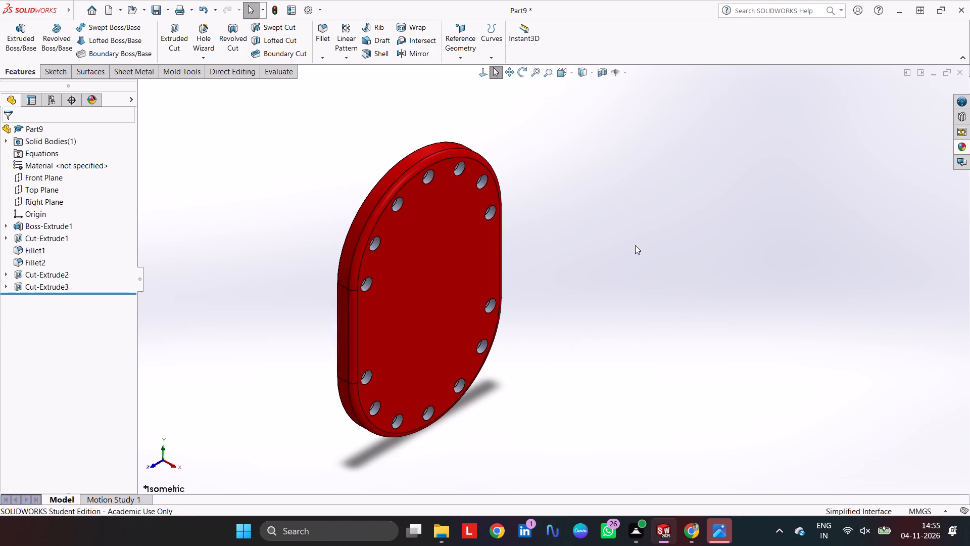
pyautogui.hotkey('ctrl', 's')
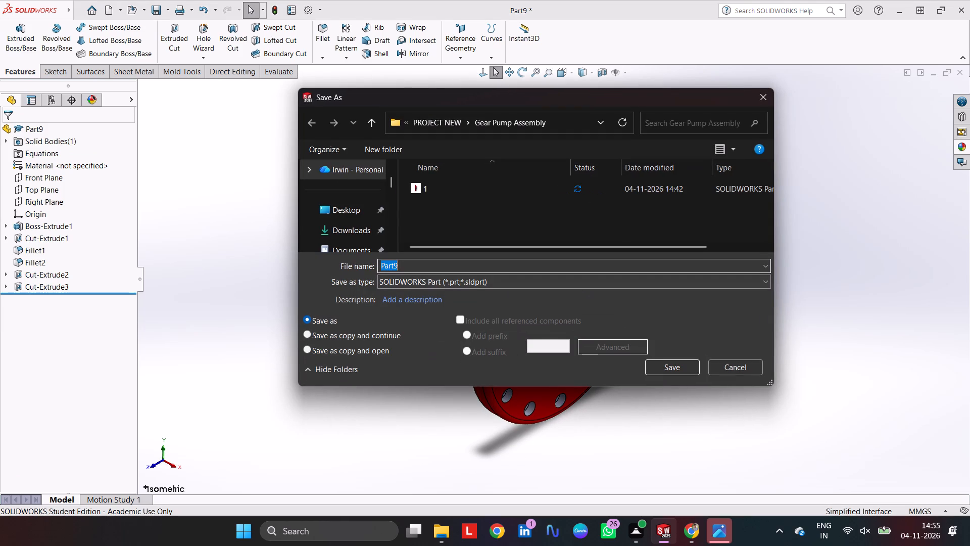
pyautogui.press('2')
pyautogui.press('Return')
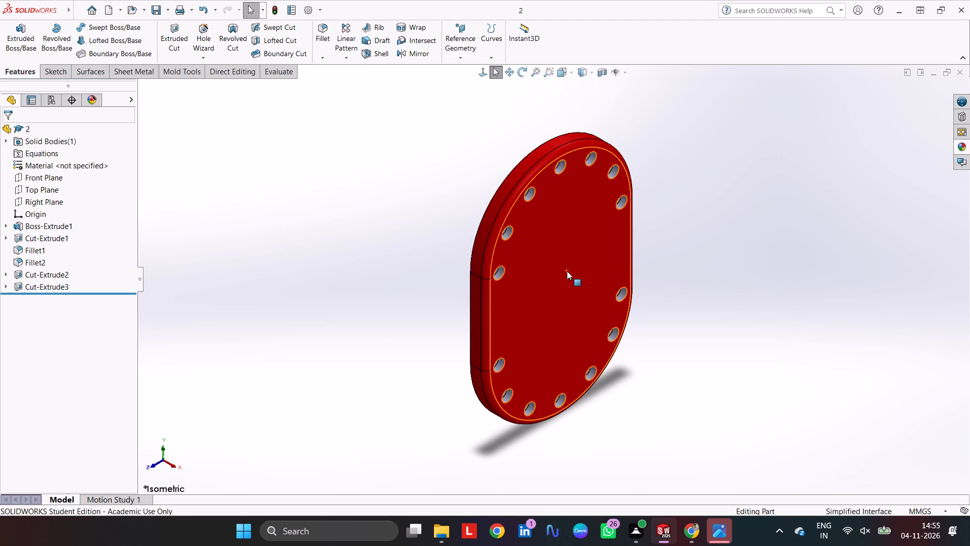
# Print the current screen image with Microsoft Print to PDF on A4 paper, naming the file 2.
pyautogui.hotkey('ctrl', 'p')
pyautogui.click(569, 156)
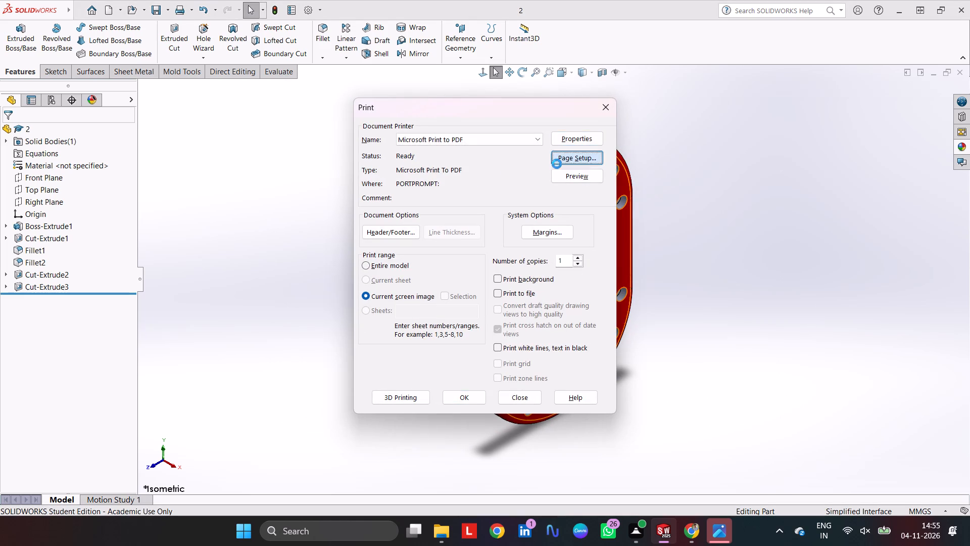
pyautogui.click(465, 293)
pyautogui.scroll(2, 408, 158)
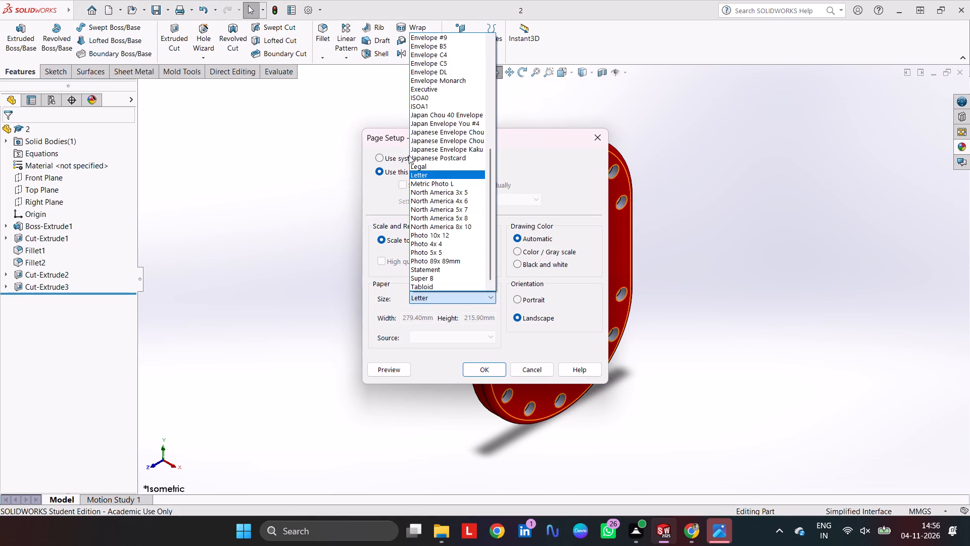
pyautogui.scroll(20, 409, 155)
pyautogui.scroll(3, 409, 155)
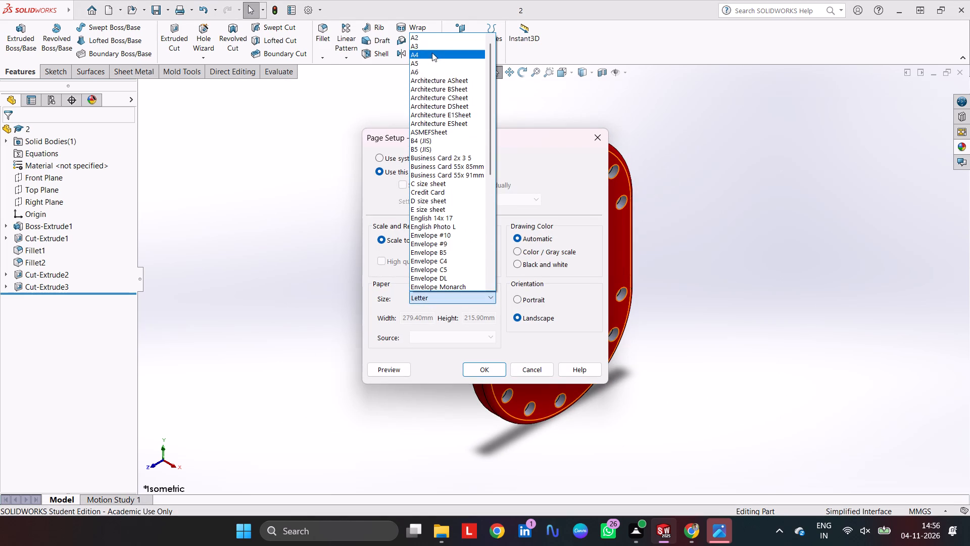
pyautogui.click(432, 50)
pyautogui.click(439, 293)
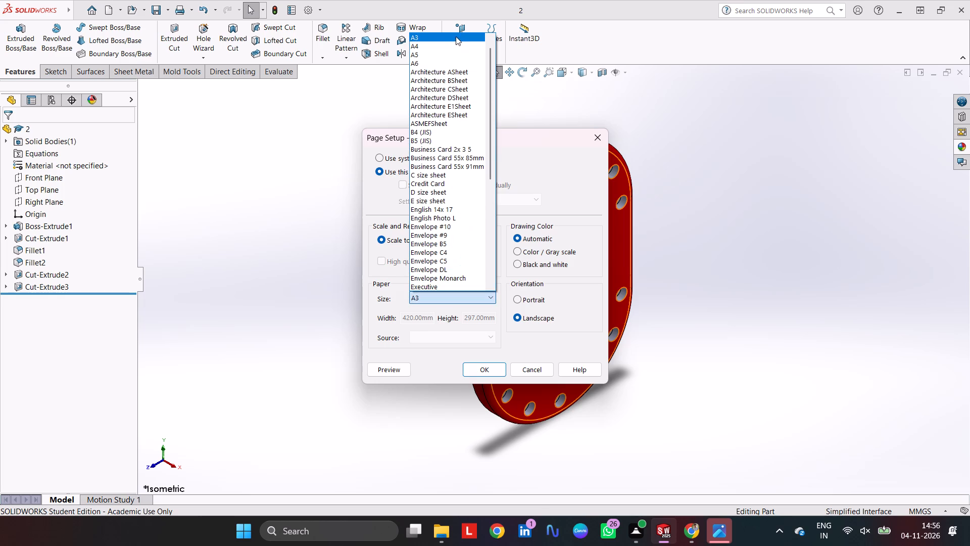
pyautogui.click(451, 47)
pyautogui.click(476, 370)
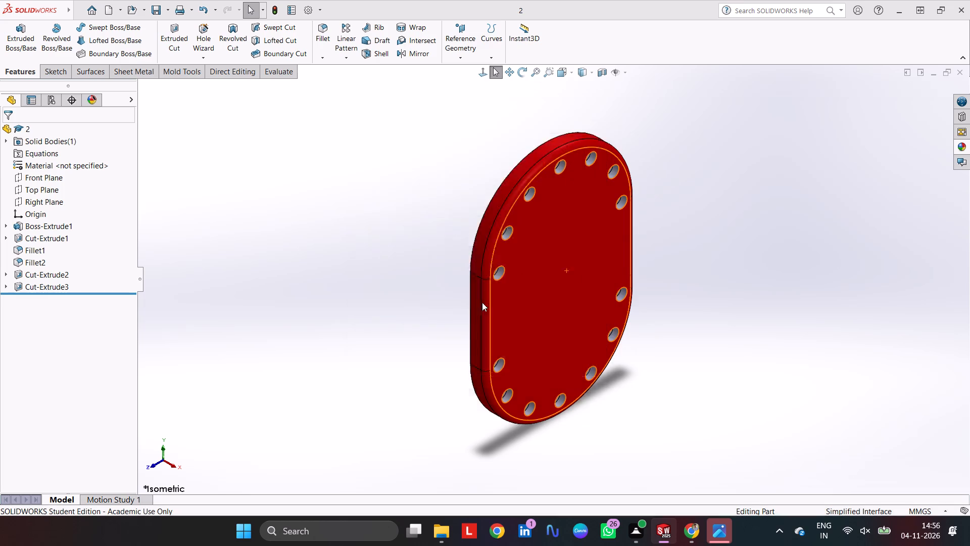
pyautogui.click(452, 399)
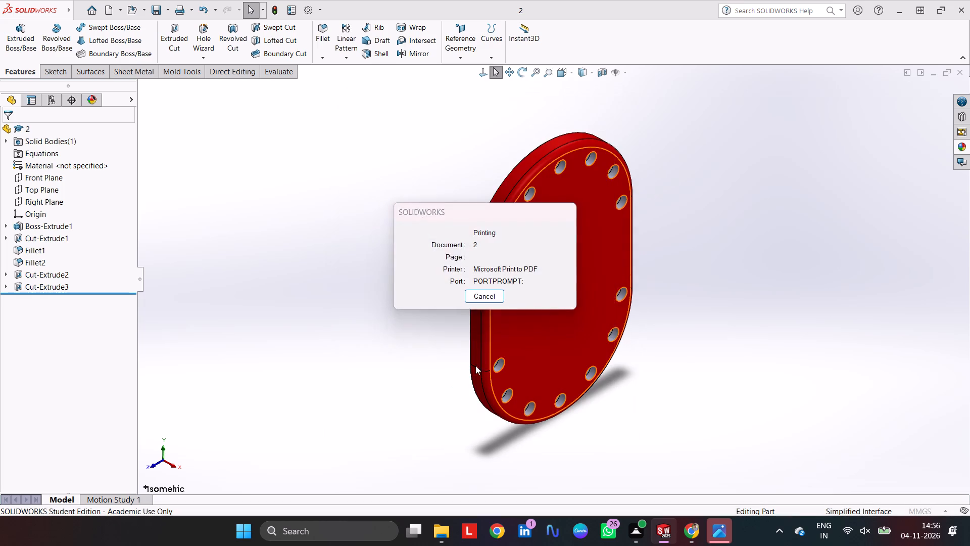
pyautogui.press('2')
pyautogui.press('Return')
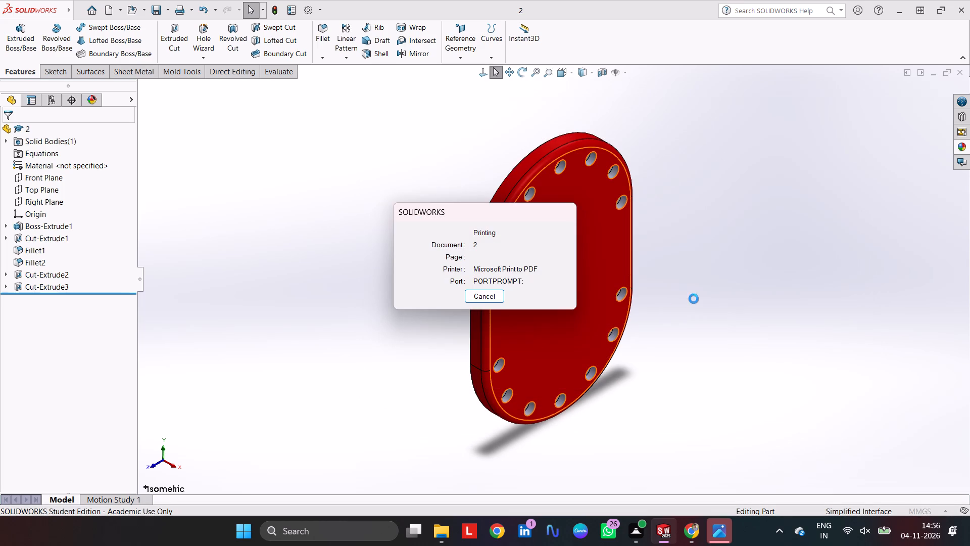
pyautogui.click(739, 263)
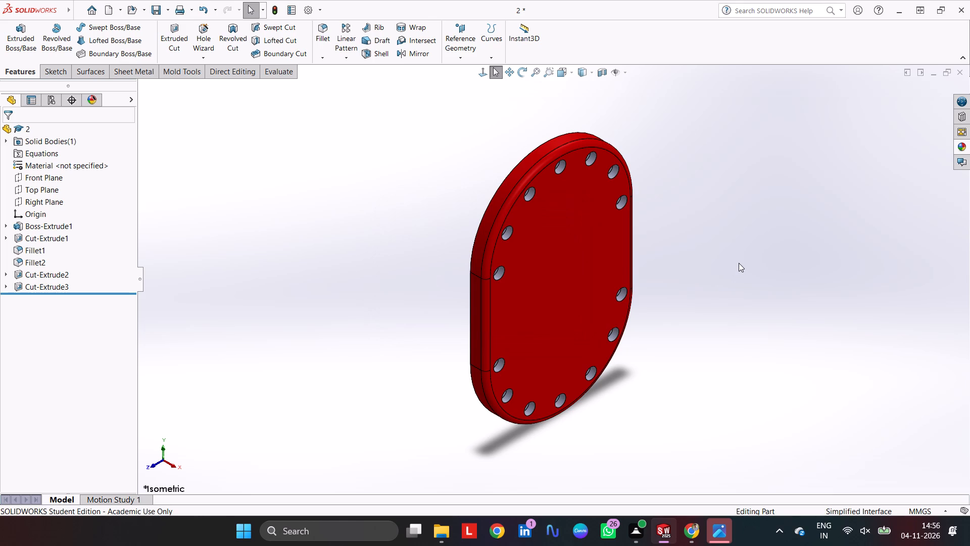
# Create a new part document.
pyautogui.hotkey('ctrl', 'n')
pyautogui.click(417, 397)
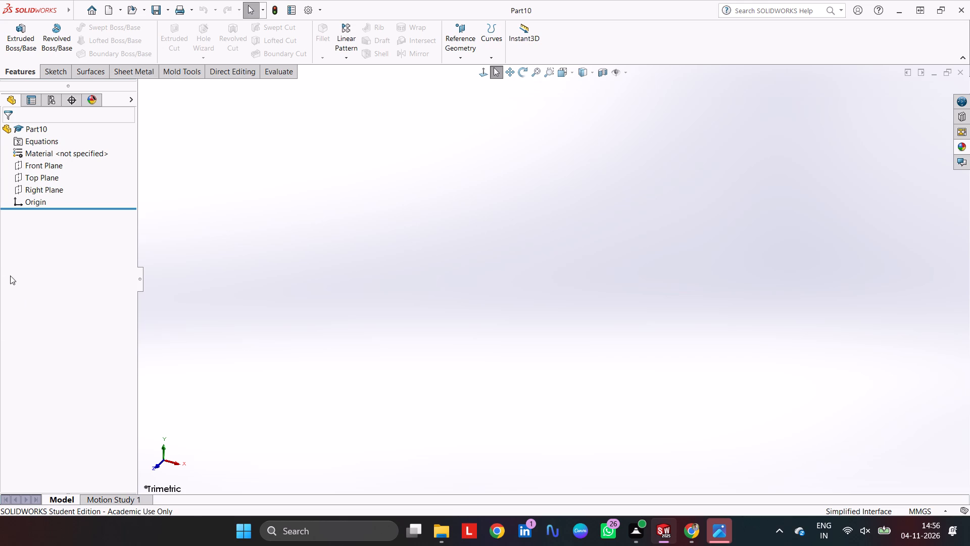
# Sketch a circle centred on the origin on the Right Plane and dimension its diameter to 15 mm.
pyautogui.click(40, 188)
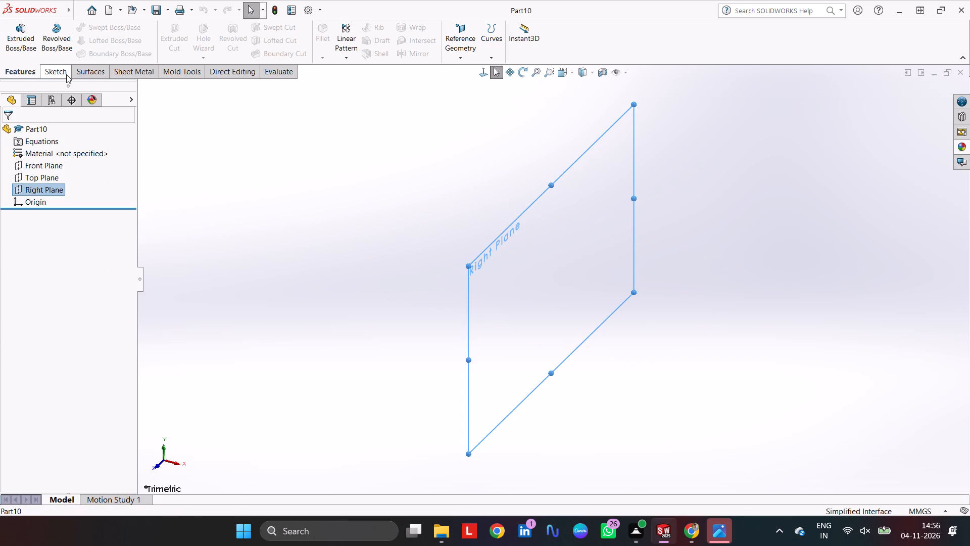
pyautogui.click(66, 74)
pyautogui.click(24, 34)
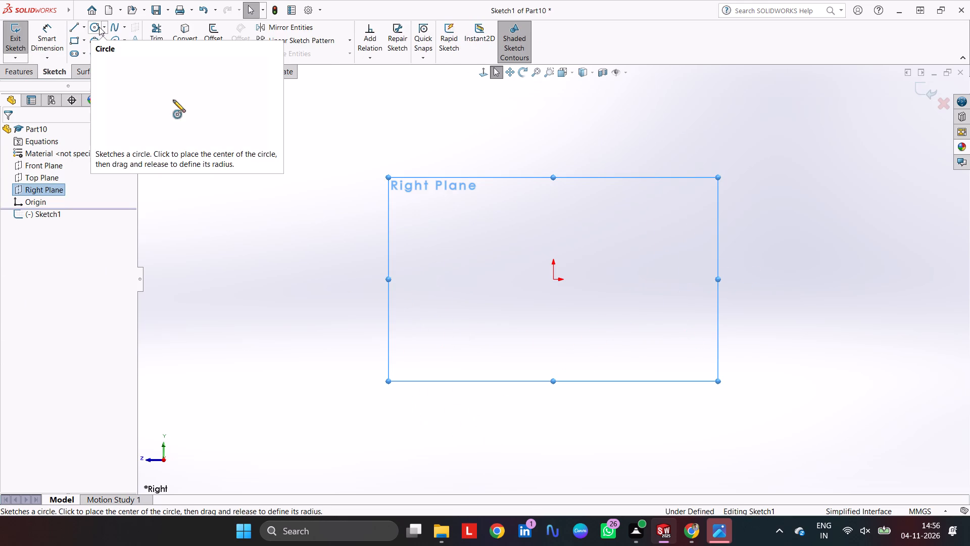
pyautogui.click(99, 26)
pyautogui.click(553, 280)
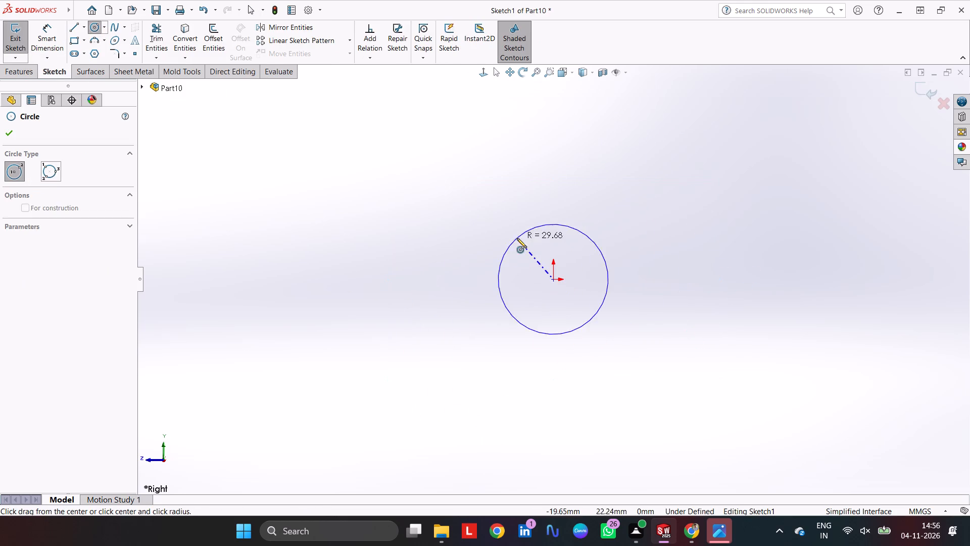
pyautogui.click(517, 238)
pyautogui.click(52, 34)
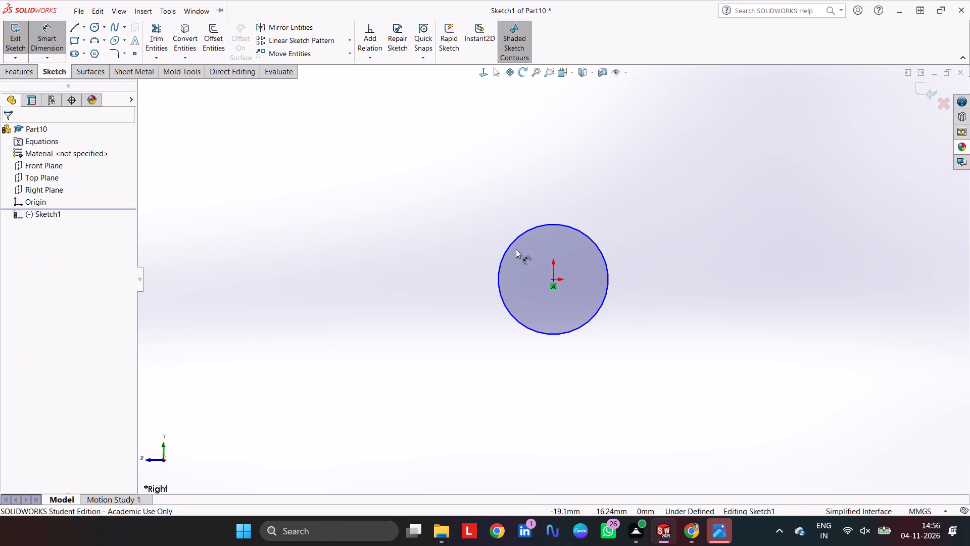
pyautogui.click(510, 245)
pyautogui.click(433, 187)
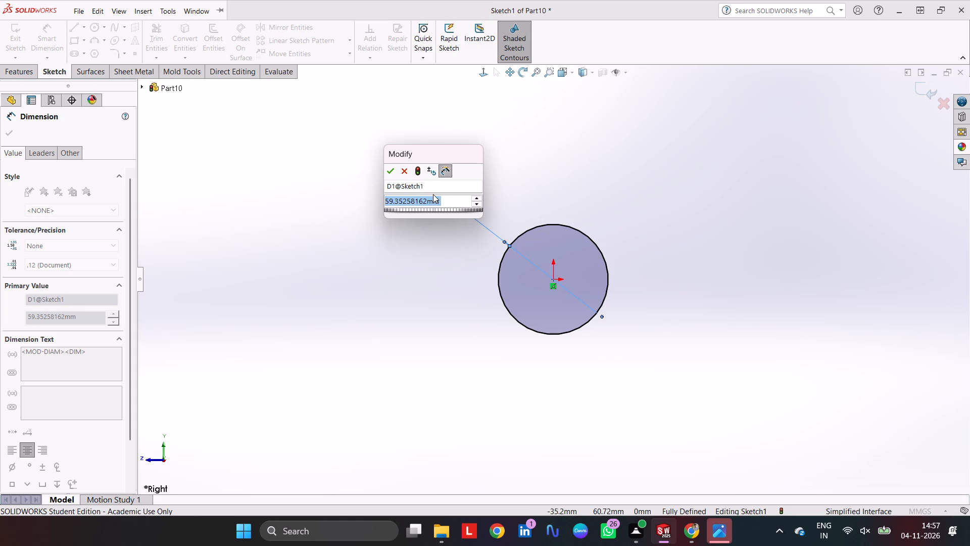
pyautogui.write('15')
pyautogui.press('Return')
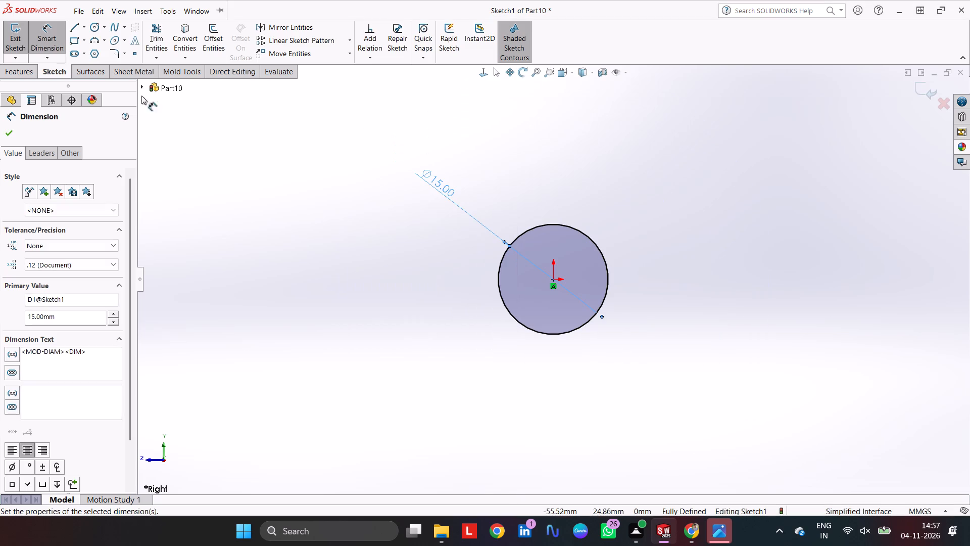
# Extrude the circle as a blind boss to a depth of 66.125 mm.
pyautogui.click(1, 72)
pyautogui.click(32, 42)
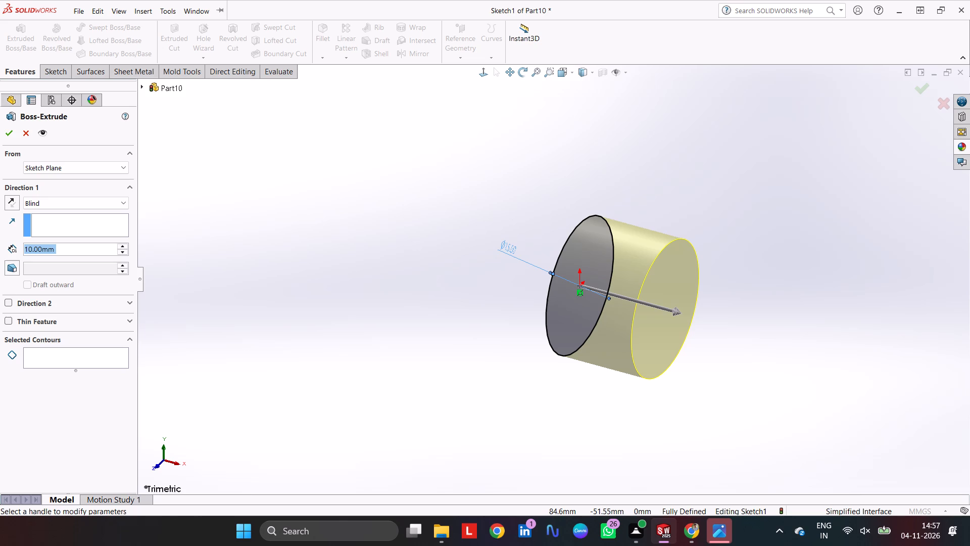
pyautogui.write('66.125')
pyautogui.press('Return')
pyautogui.press('Return')
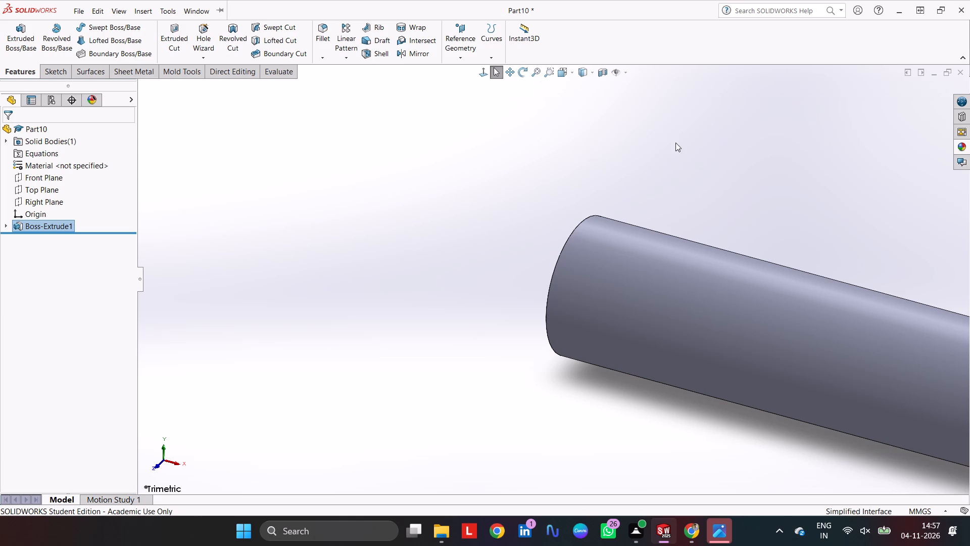
# Apply the standard yellow colour to the shaft's Boss-Extrude1 feature.
pyautogui.scroll(9, 795, 217)
pyautogui.scroll(-5, 669, 254)
pyautogui.click(588, 356)
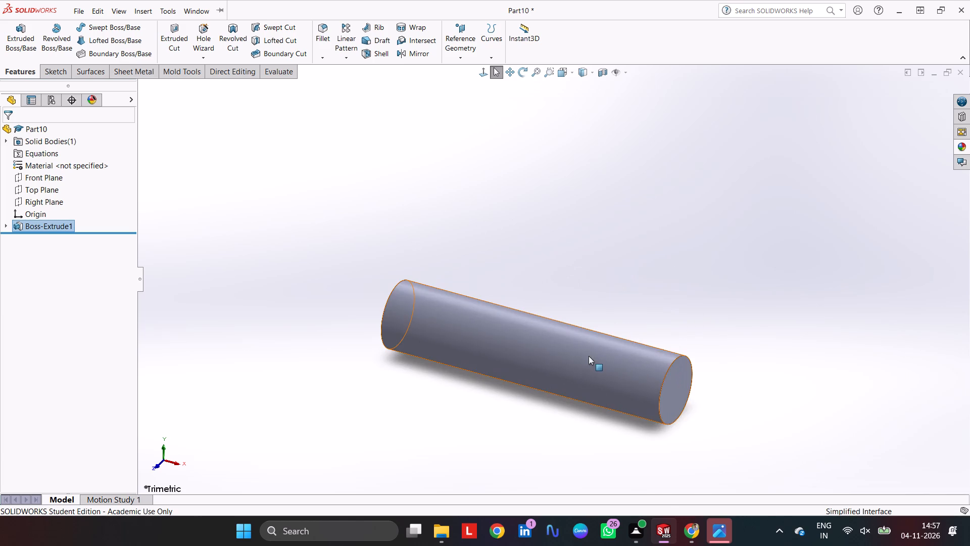
pyautogui.rightClick(588, 353)
pyautogui.click(679, 270)
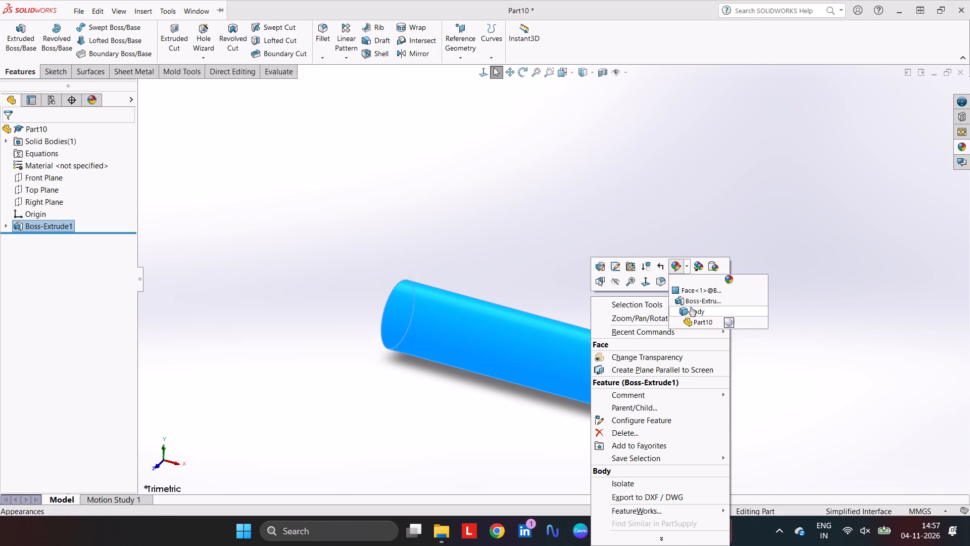
pyautogui.click(691, 307)
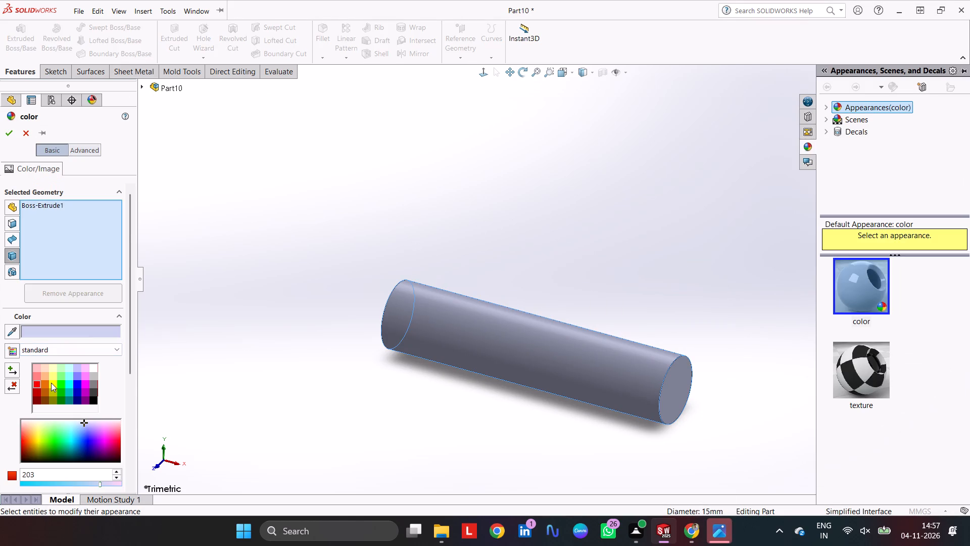
pyautogui.click(51, 383)
pyautogui.click(410, 203)
pyautogui.scroll(2, 550, 206)
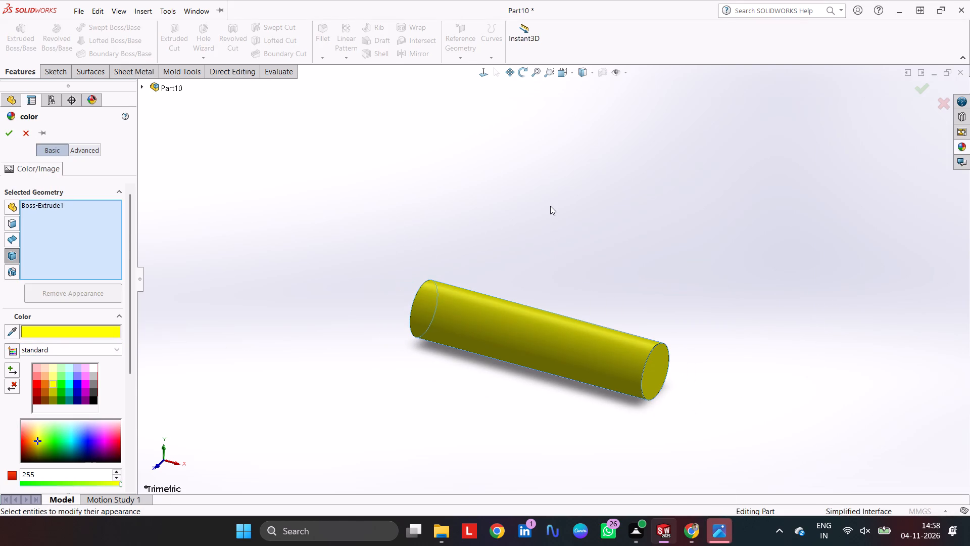
pyautogui.click(543, 206)
pyautogui.click(542, 206)
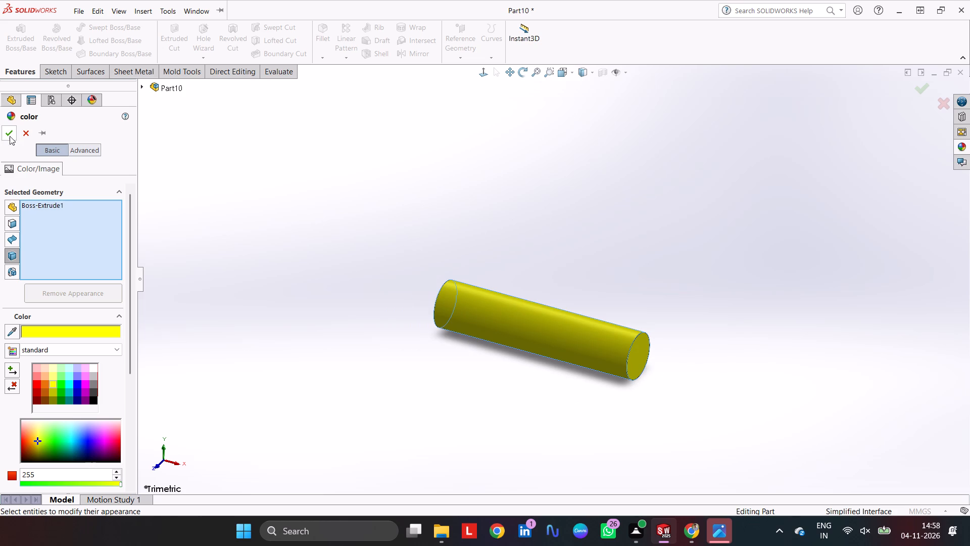
pyautogui.click(10, 136)
# Set the shaft to the isometric view and save the part as 3 in the Gear Pump Assembly folder.
pyautogui.click(264, 145)
pyautogui.hotkey('ctrl', '7')
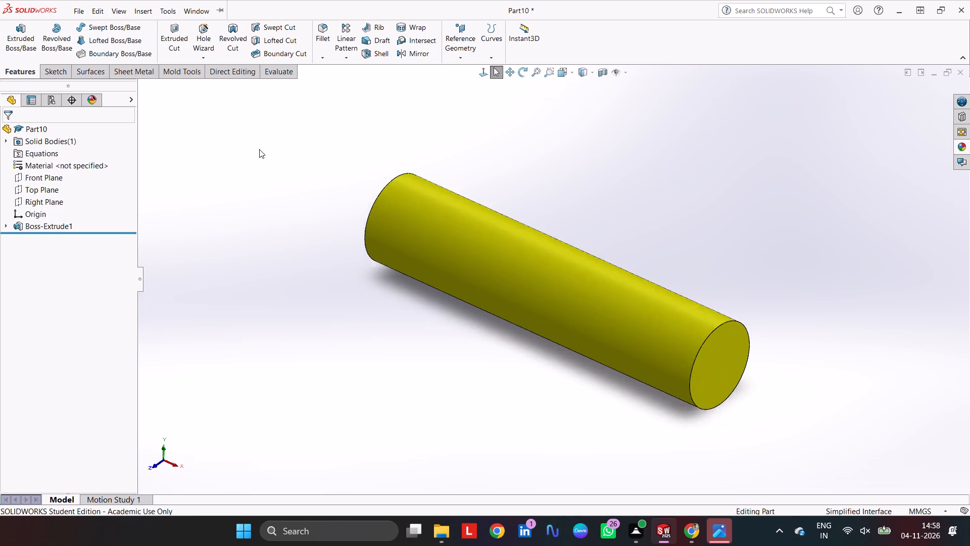
pyautogui.hotkey('ctrl', 's')
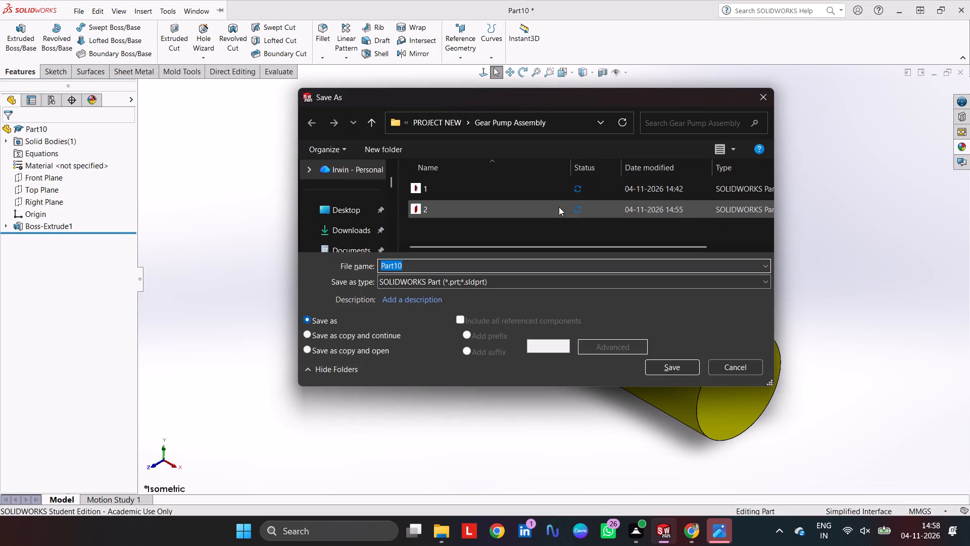
pyautogui.press('3')
pyautogui.press('Return')
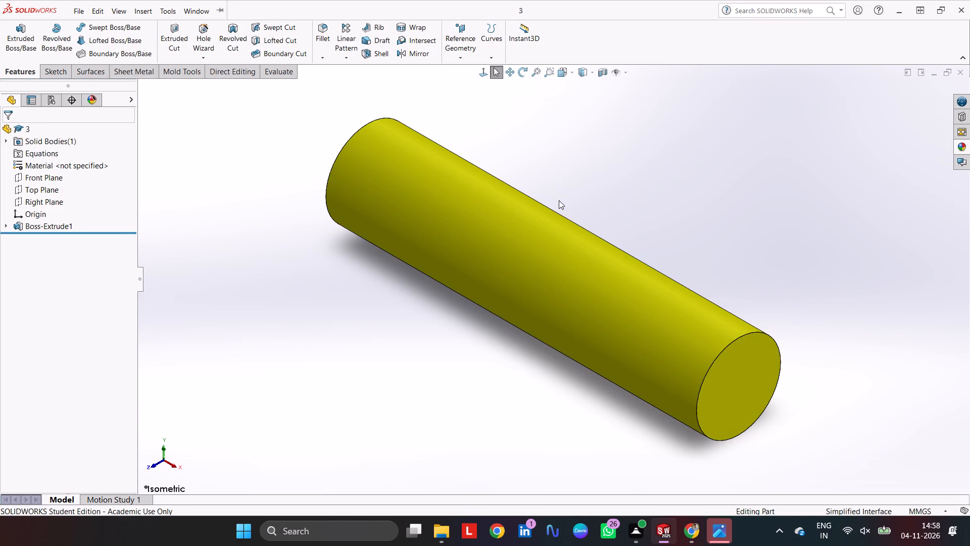
# Print the current screen image with Microsoft Print to PDF on A4 paper, naming the file 3.
pyautogui.hotkey('ctrl', 'p')
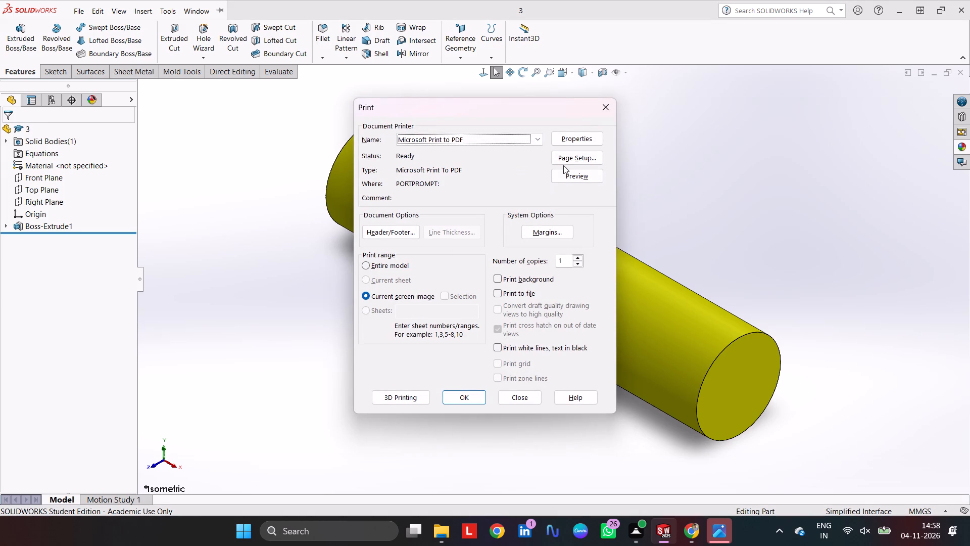
pyautogui.click(566, 163)
pyautogui.click(470, 291)
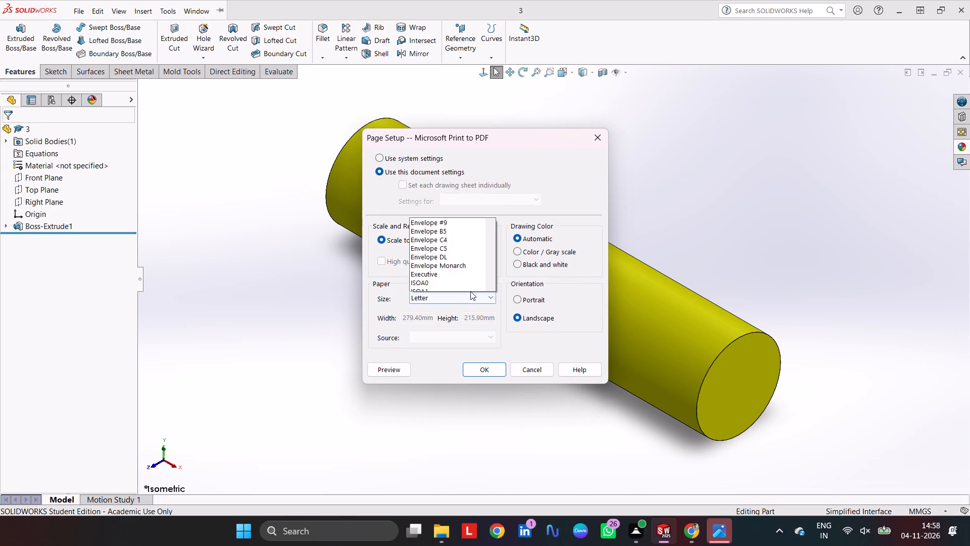
pyautogui.scroll(12, 470, 167)
pyautogui.click(432, 50)
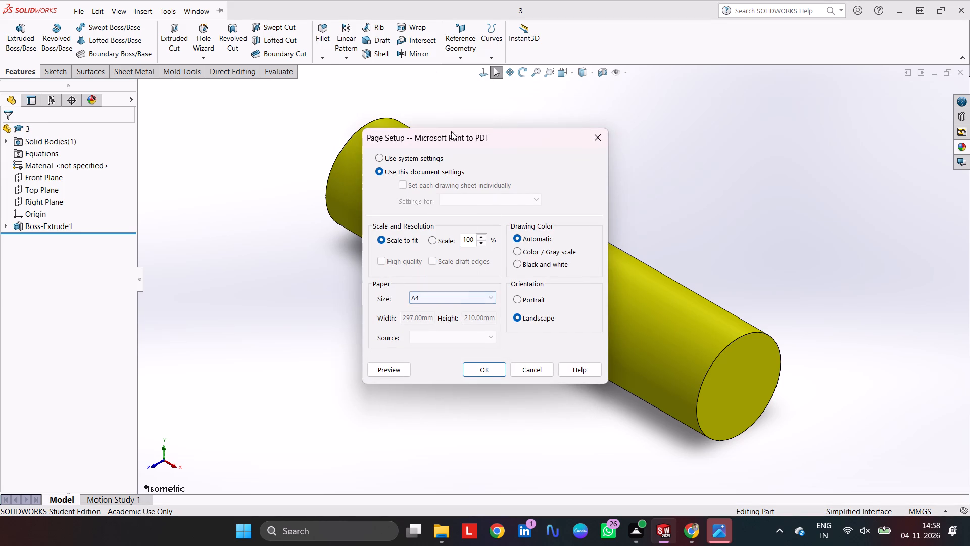
pyautogui.click(483, 368)
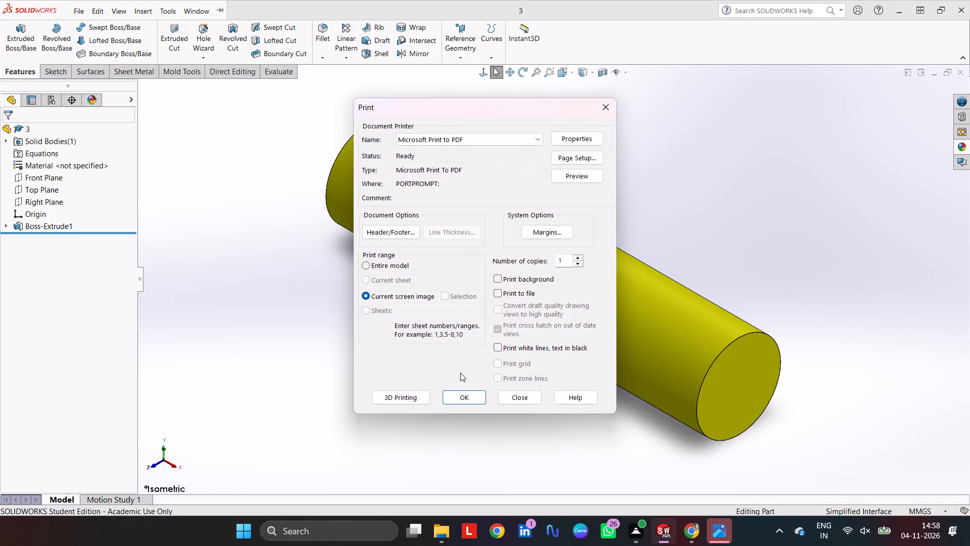
pyautogui.click(457, 400)
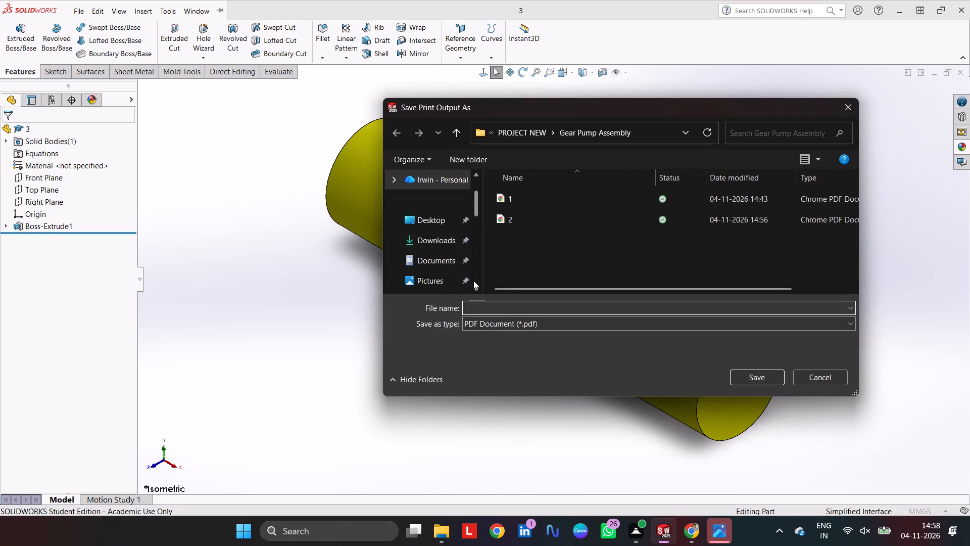
pyautogui.press('3')
pyautogui.press('Return')
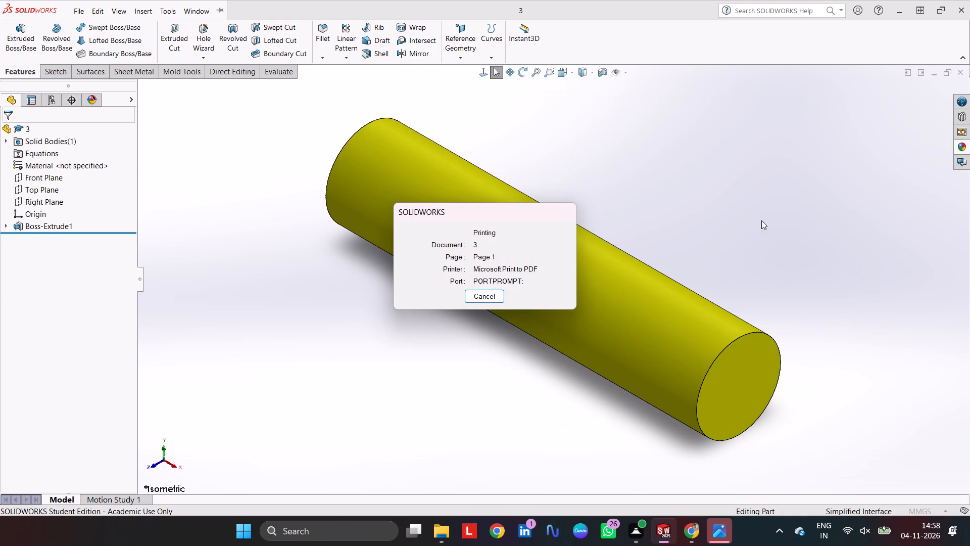
# Create a new part document.
pyautogui.click(661, 202)
pyautogui.hotkey('ctrl', 'n')
pyautogui.press('Return')
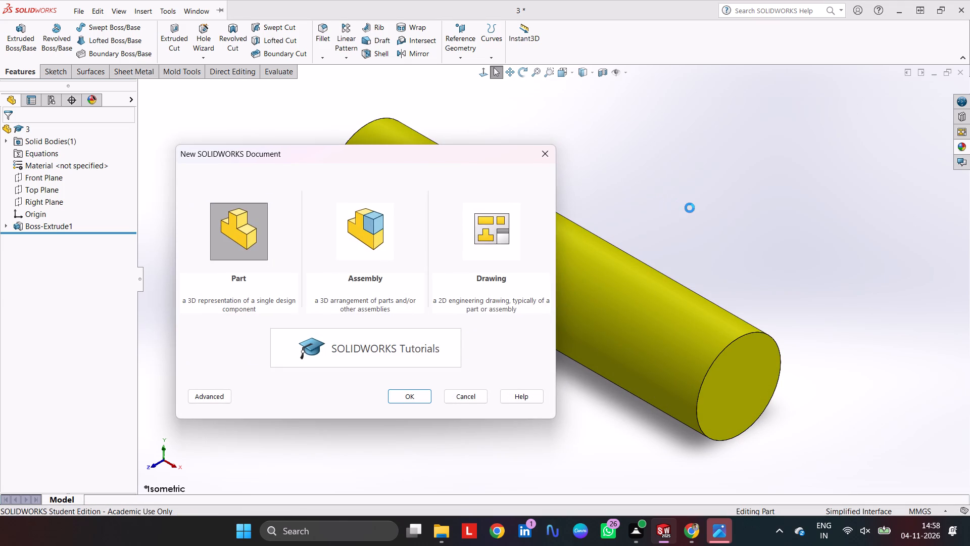
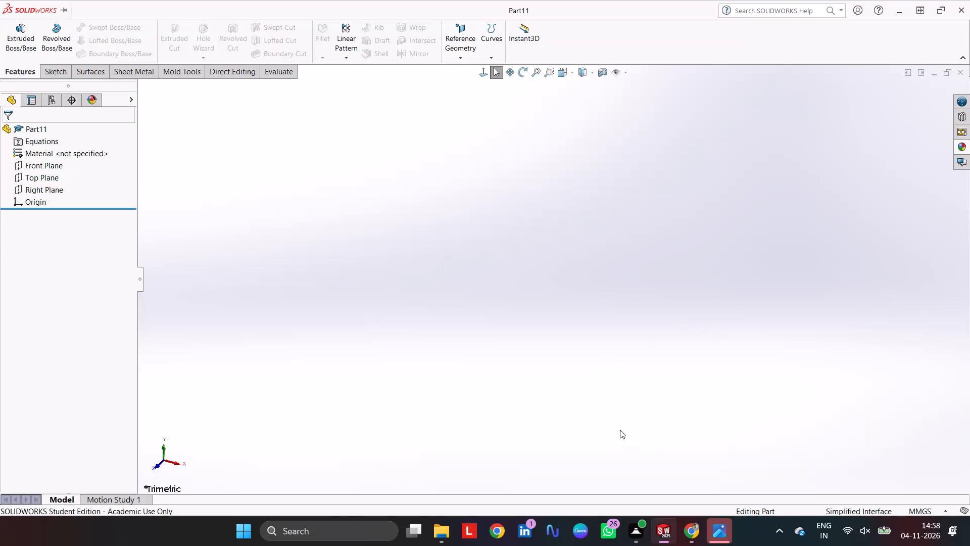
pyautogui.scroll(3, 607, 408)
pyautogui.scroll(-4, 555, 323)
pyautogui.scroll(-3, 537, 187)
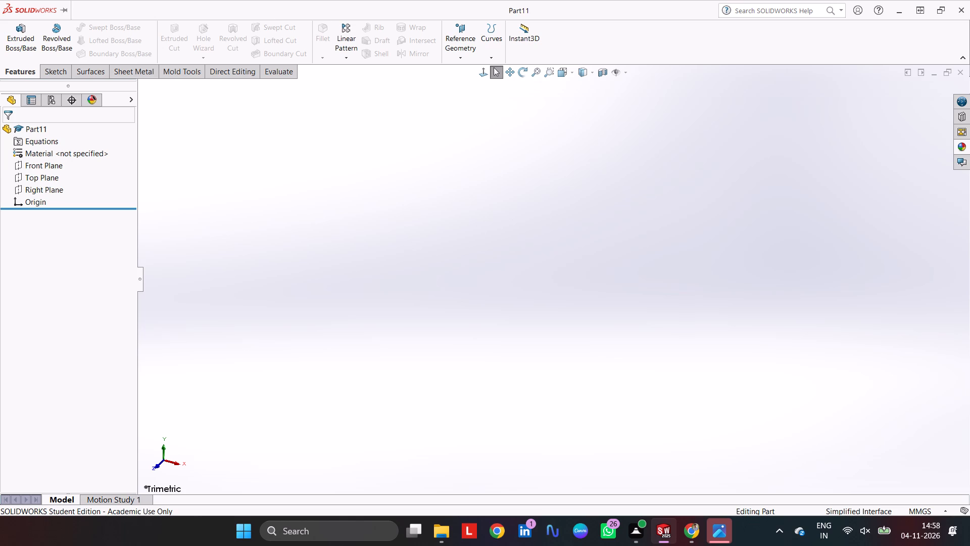
# Start a sketch on the Right Plane and draw infinite horizontal and vertical construction lines through the origin.
pyautogui.click(64, 191)
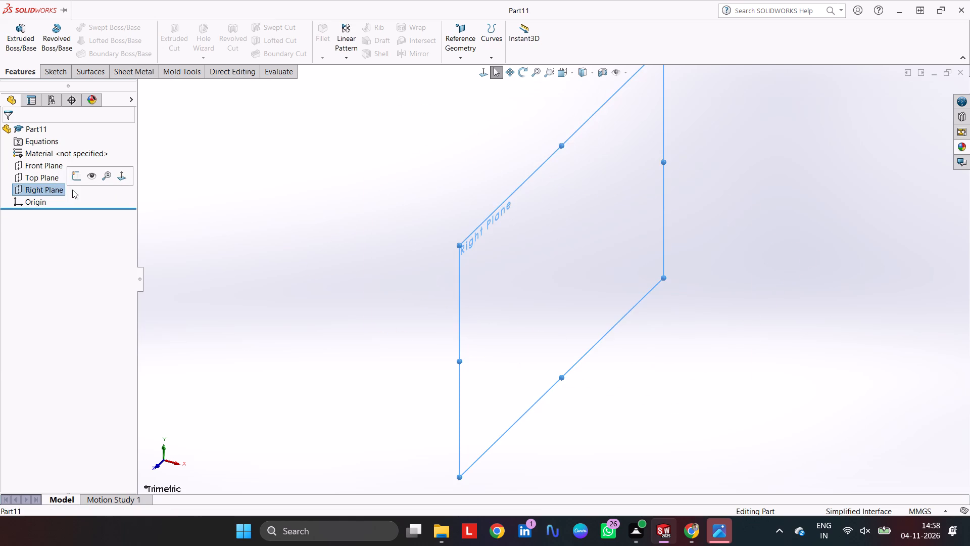
pyautogui.click(59, 77)
pyautogui.click(15, 30)
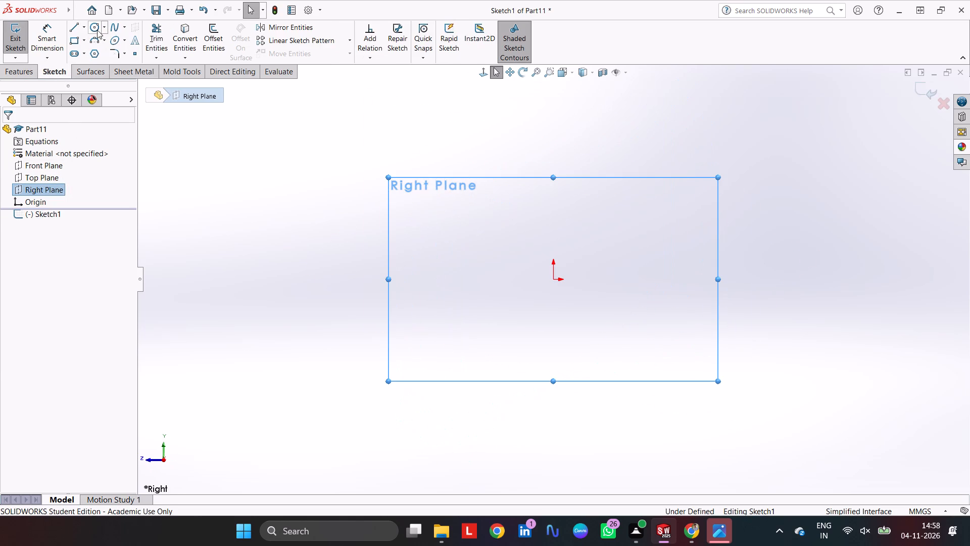
pyautogui.click(79, 27)
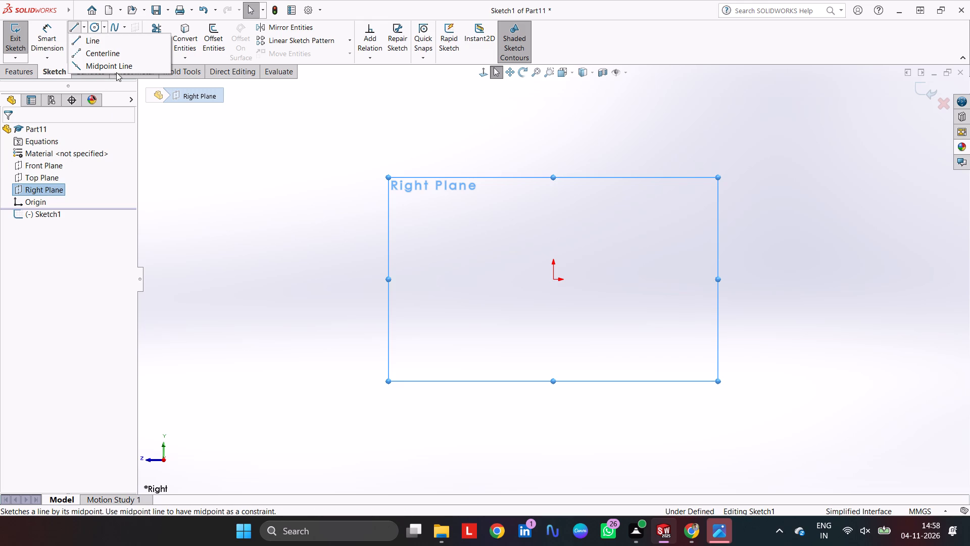
pyautogui.click(123, 44)
pyautogui.click(33, 215)
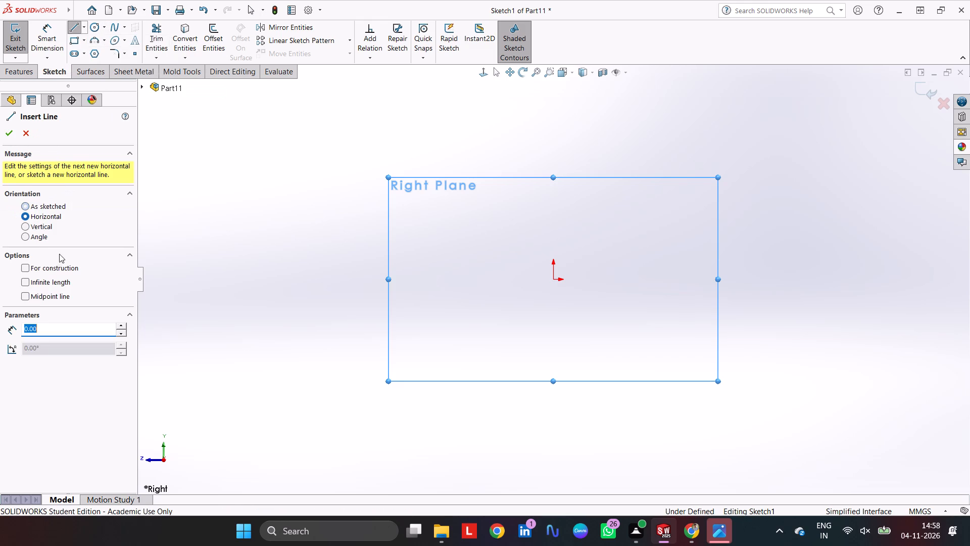
pyautogui.click(64, 287)
pyautogui.click(62, 270)
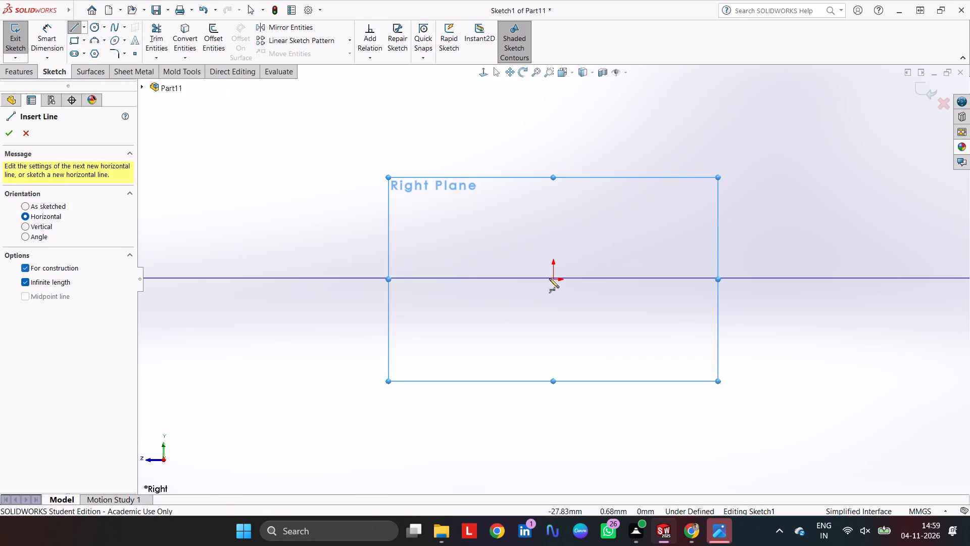
pyautogui.click(552, 281)
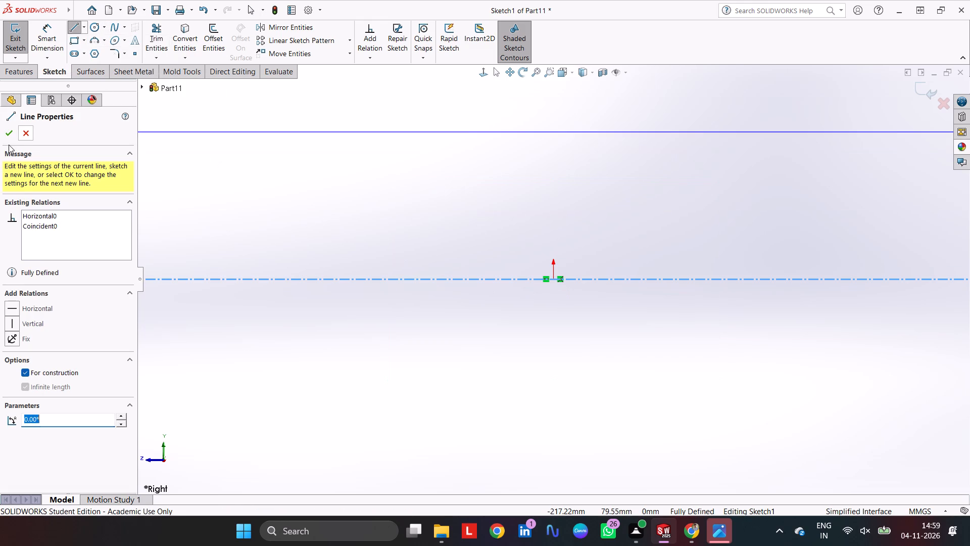
pyautogui.click(11, 133)
pyautogui.click(37, 229)
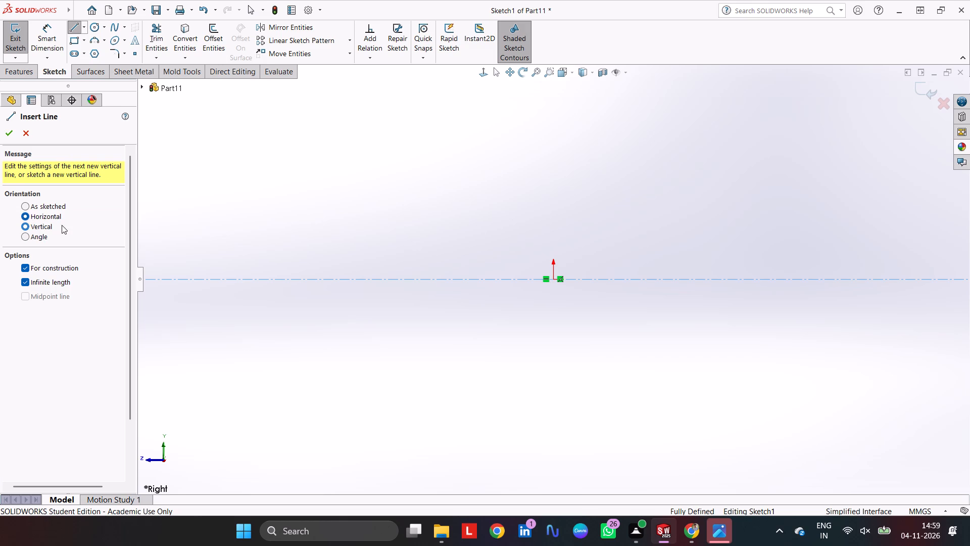
pyautogui.click(554, 278)
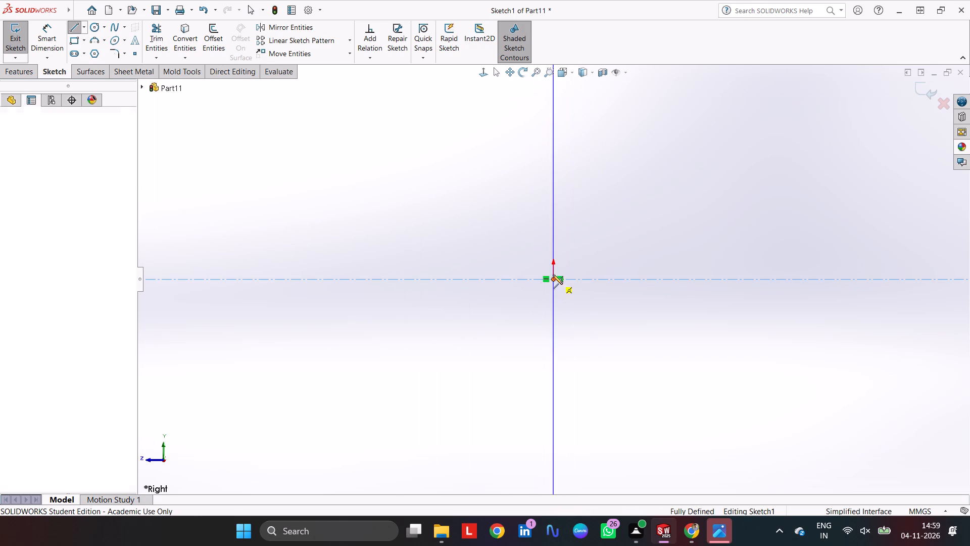
# Sketch two concentric vertical straight slots on the vertical construction line, about 128 mm between centres and about 102 mm and 81 mm wide.
pyautogui.click(73, 55)
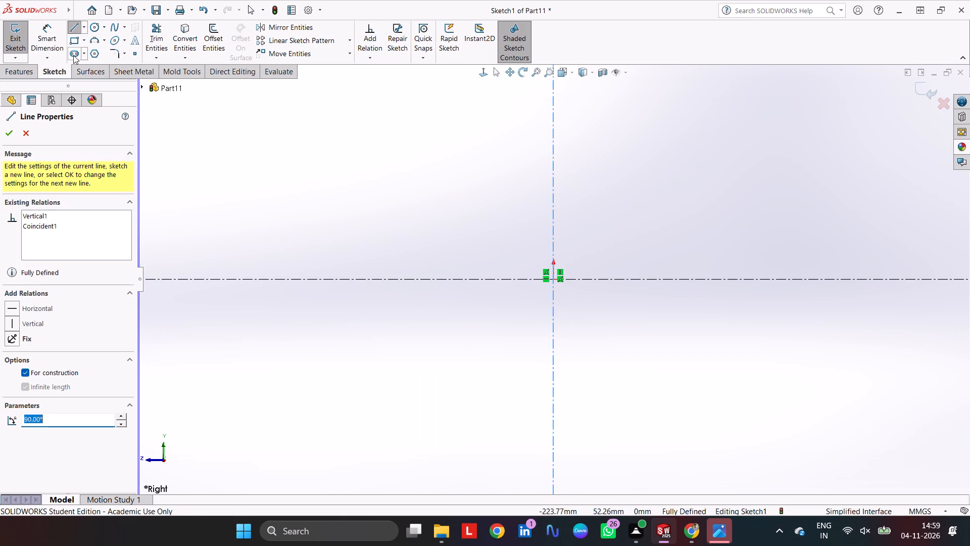
pyautogui.click(555, 158)
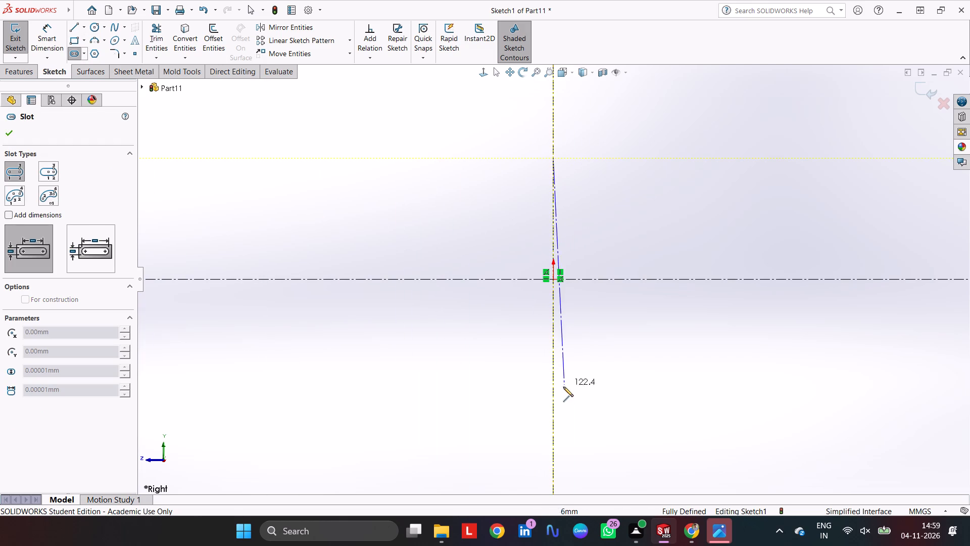
pyautogui.click(552, 395)
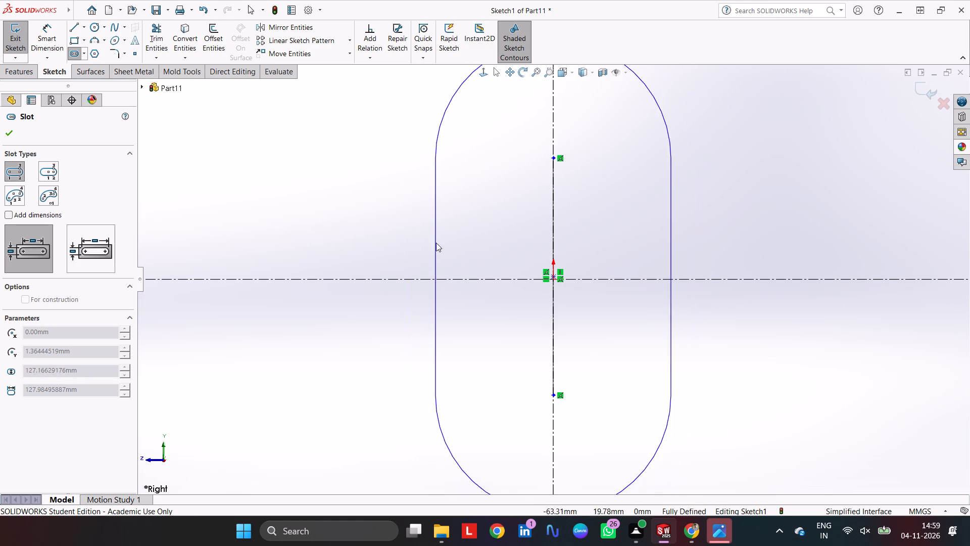
pyautogui.click(459, 239)
pyautogui.click(552, 159)
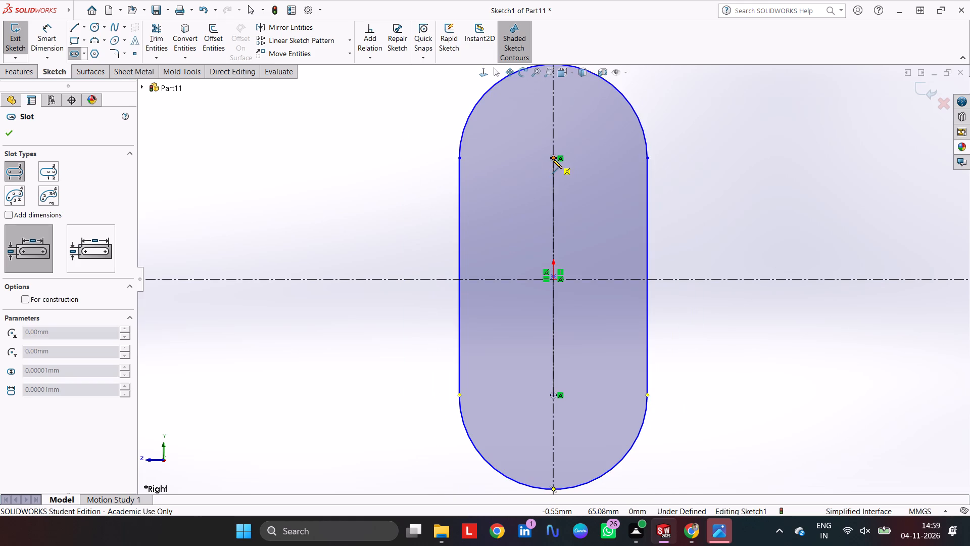
pyautogui.click(554, 395)
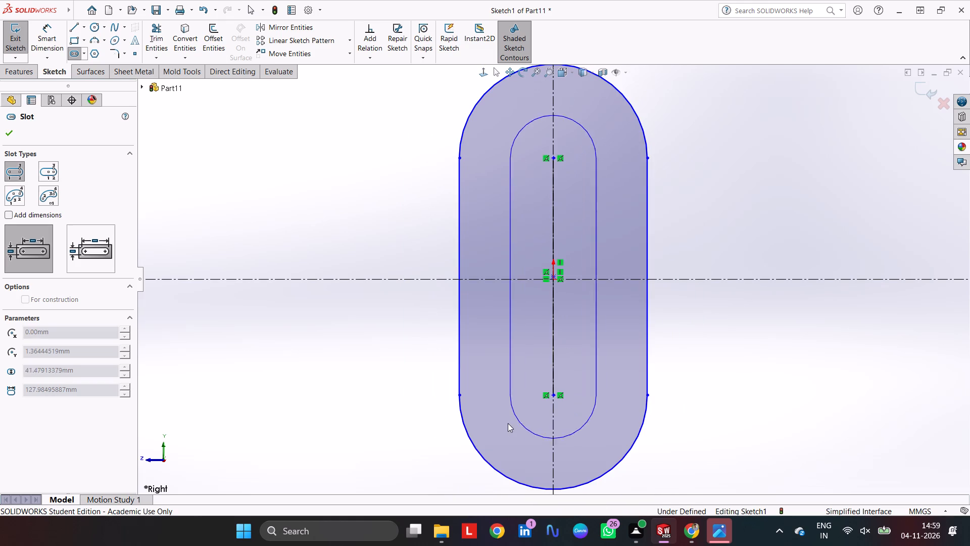
pyautogui.click(478, 431)
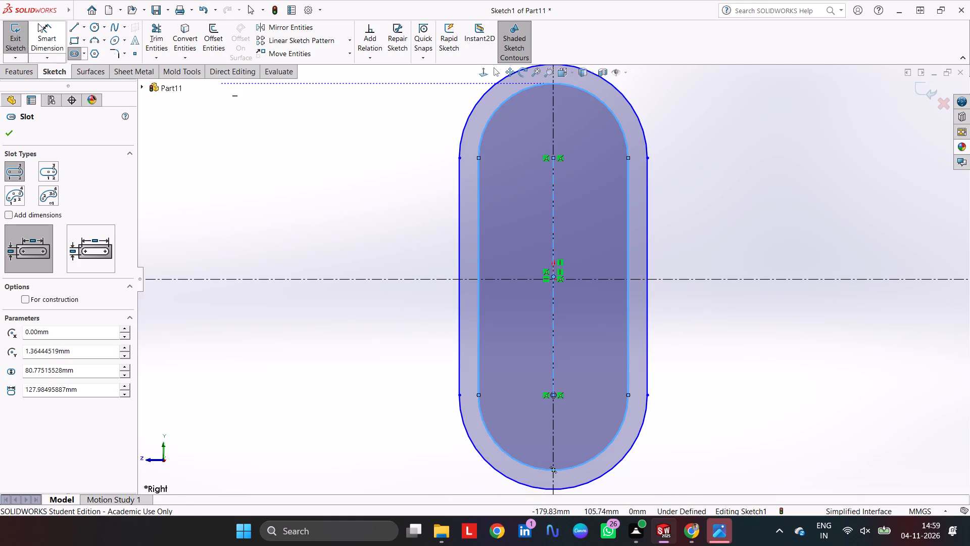
# Dimension the distance between the slots' upper and lower arc centres as 65 mm.
pyautogui.click(38, 23)
pyautogui.click(551, 157)
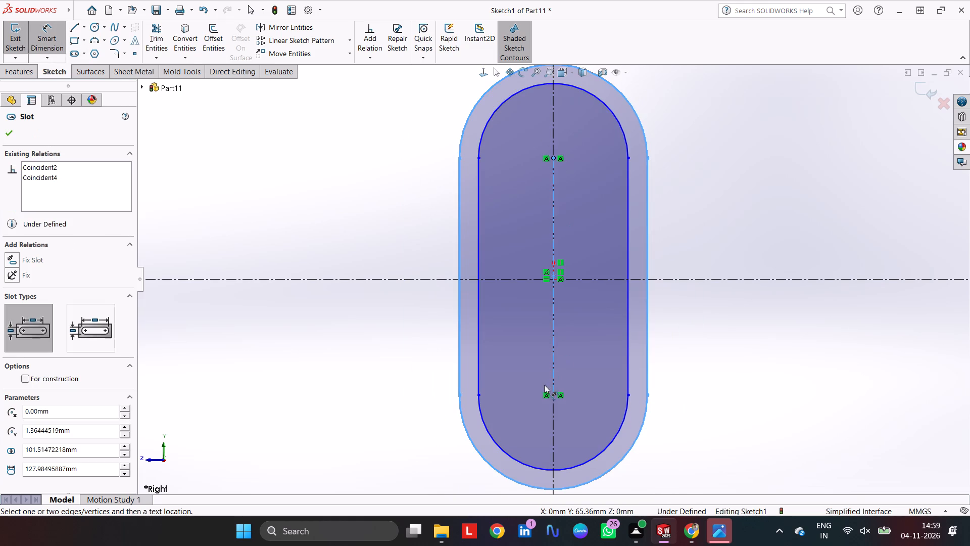
pyautogui.click(554, 394)
pyautogui.click(737, 327)
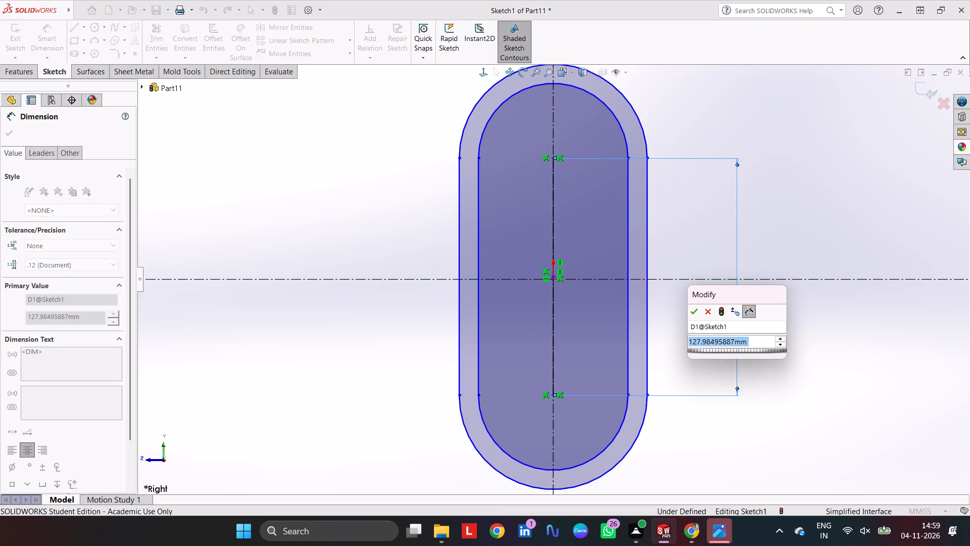
pyautogui.write('65')
pyautogui.press('Return')
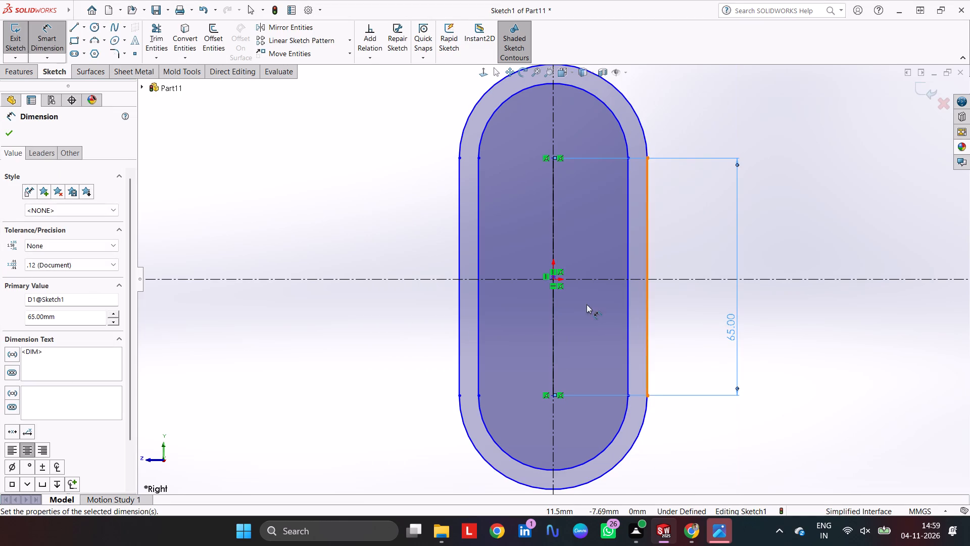
# Dimension the distance from the slot's midpoint to the origin as 0 mm to centre the slots.
pyautogui.click(554, 277)
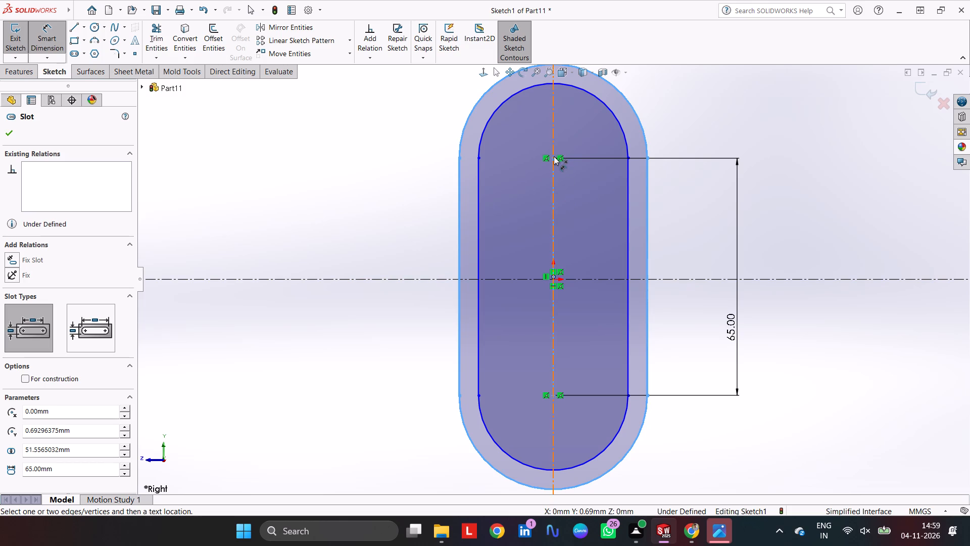
pyautogui.scroll(-6, 567, 309)
pyautogui.scroll(-3, 517, 234)
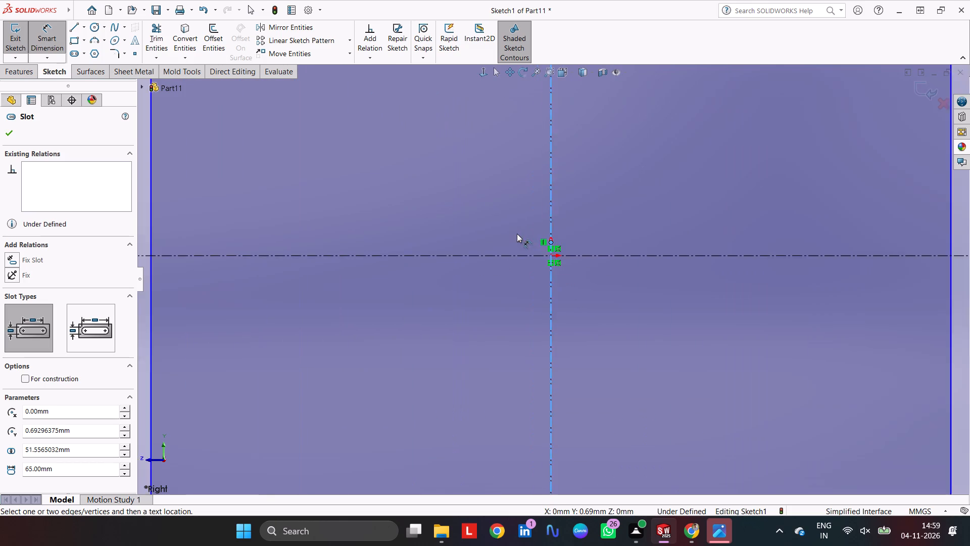
pyautogui.scroll(-1, 517, 234)
pyautogui.scroll(-3, 580, 278)
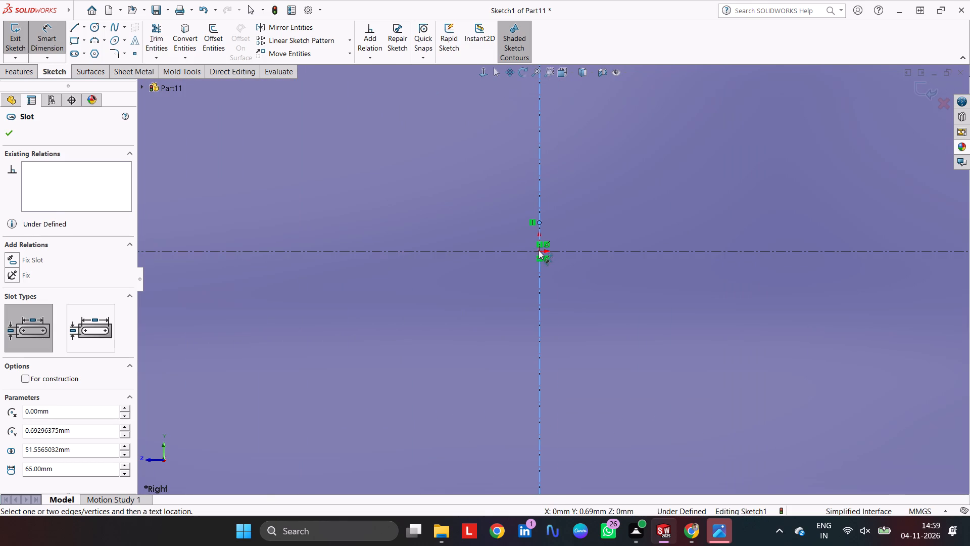
pyautogui.click(539, 250)
pyautogui.click(595, 235)
pyautogui.press('0')
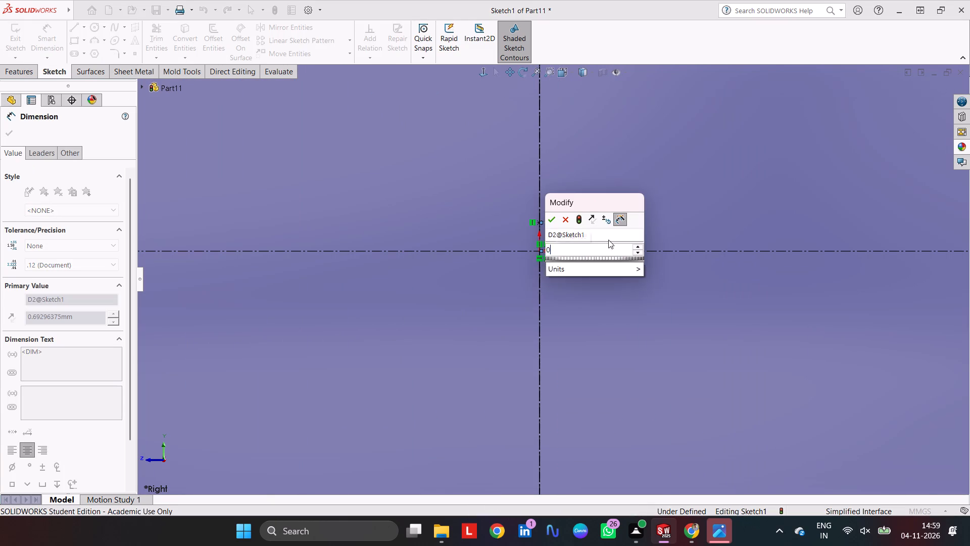
pyautogui.press('Return')
# Dimension the outer slot's end-arc radius as 78/2 (39 mm).
pyautogui.scroll(16, 608, 240)
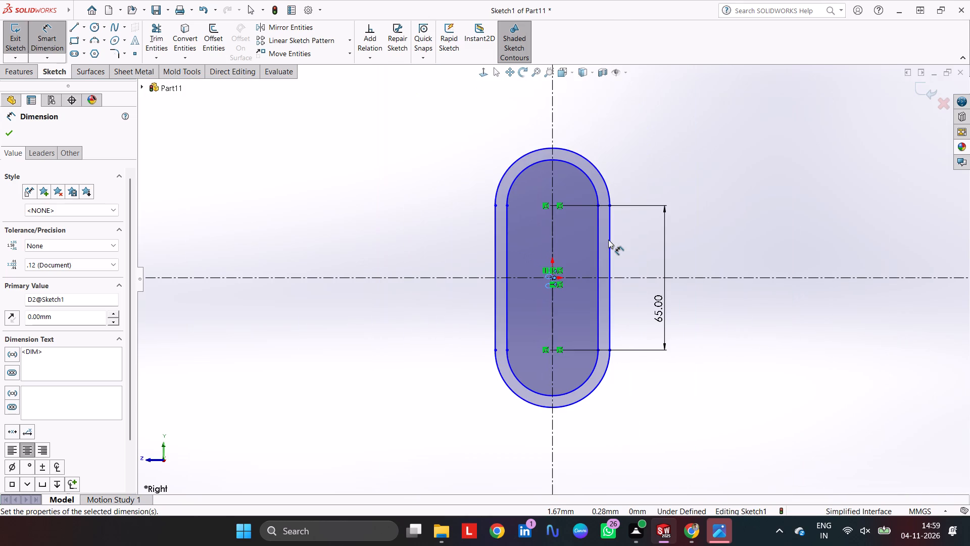
pyautogui.click(522, 156)
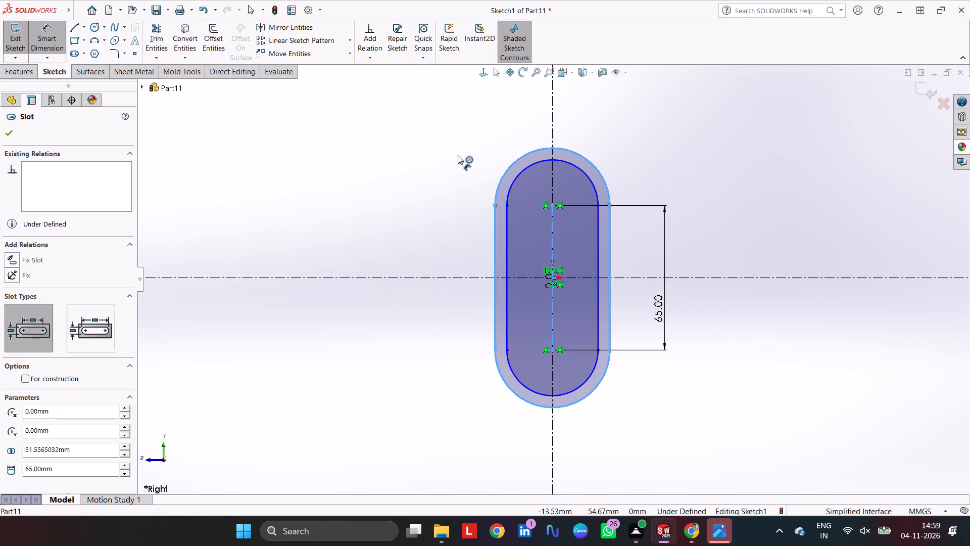
pyautogui.click(456, 155)
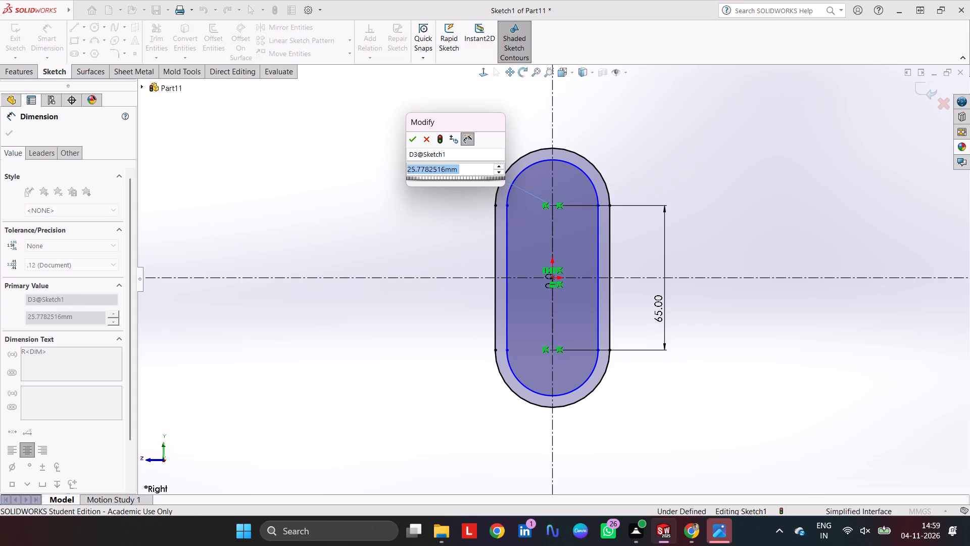
pyautogui.press('7')
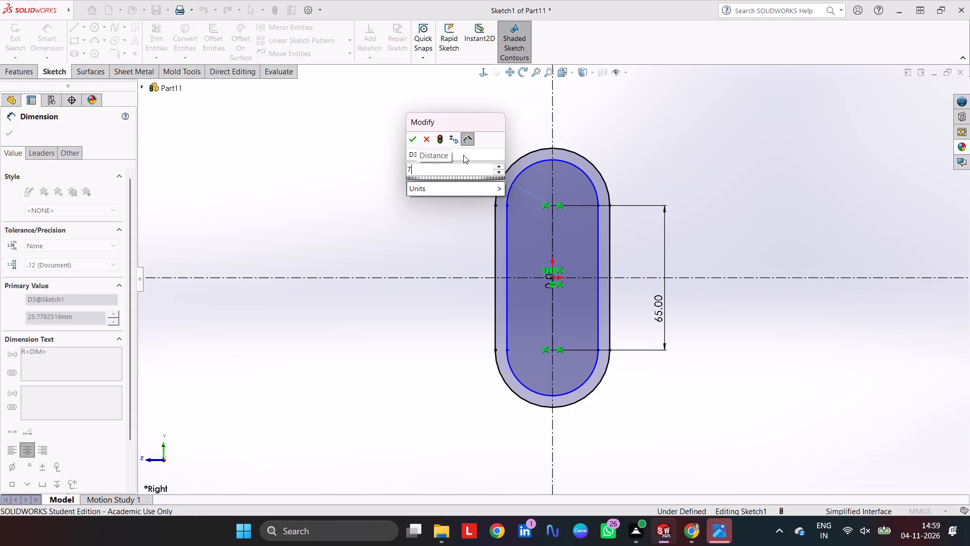
pyautogui.write('8/2')
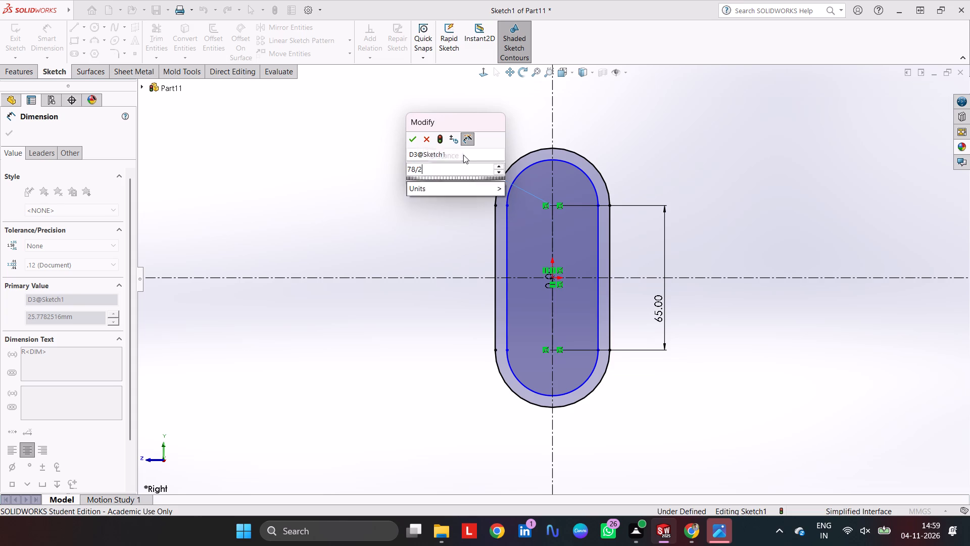
pyautogui.press('Return')
# Dimension the inner slot's end-arc radius as 78.5/2 (39.25 mm).
pyautogui.click(540, 163)
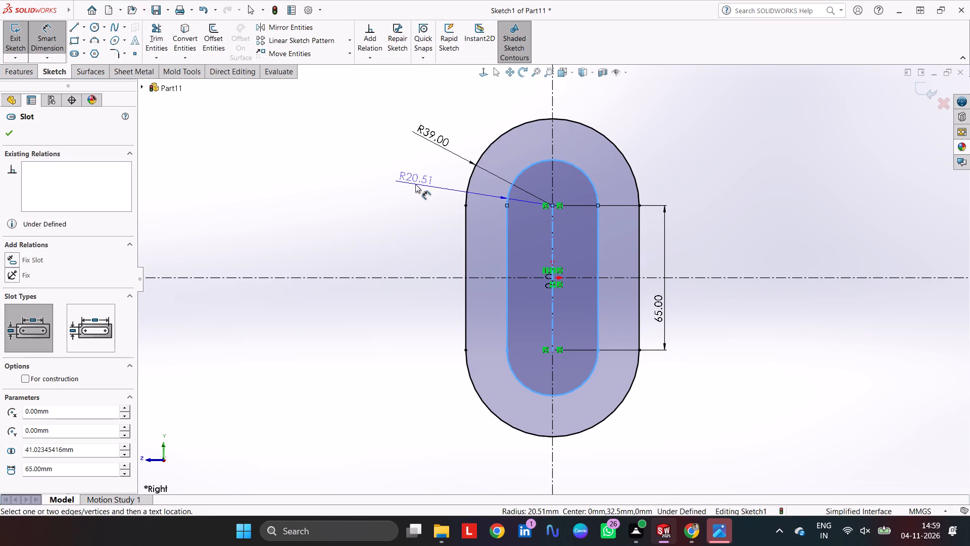
pyautogui.click(427, 181)
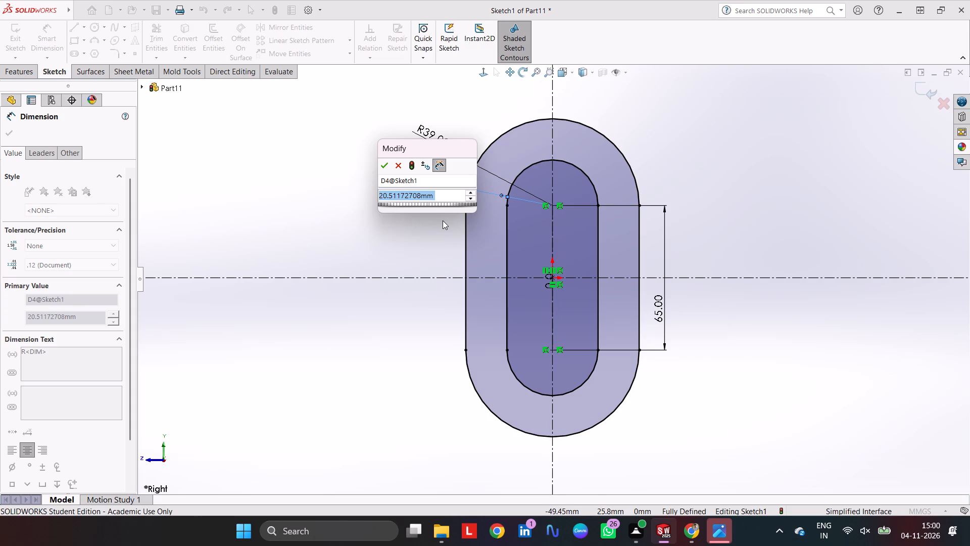
pyautogui.write('78.5')
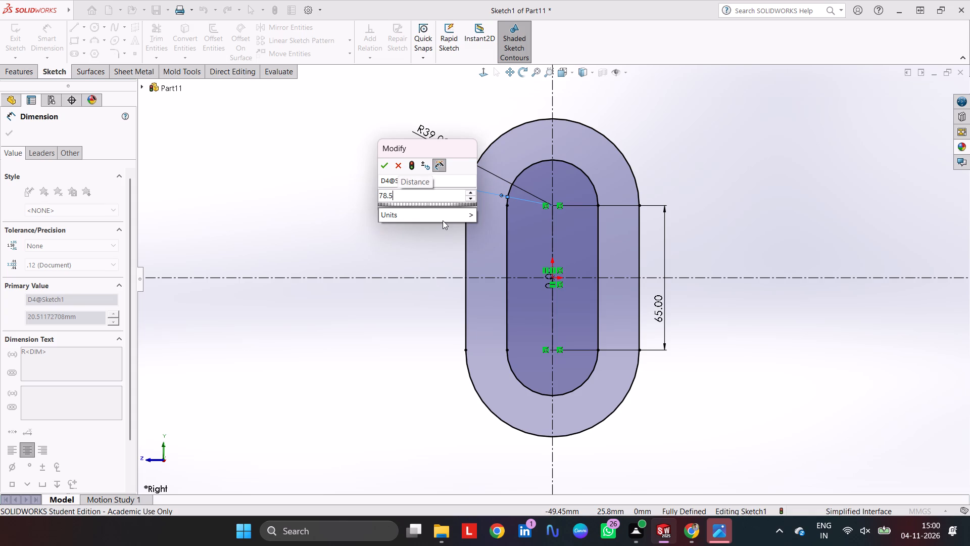
pyautogui.press('/')
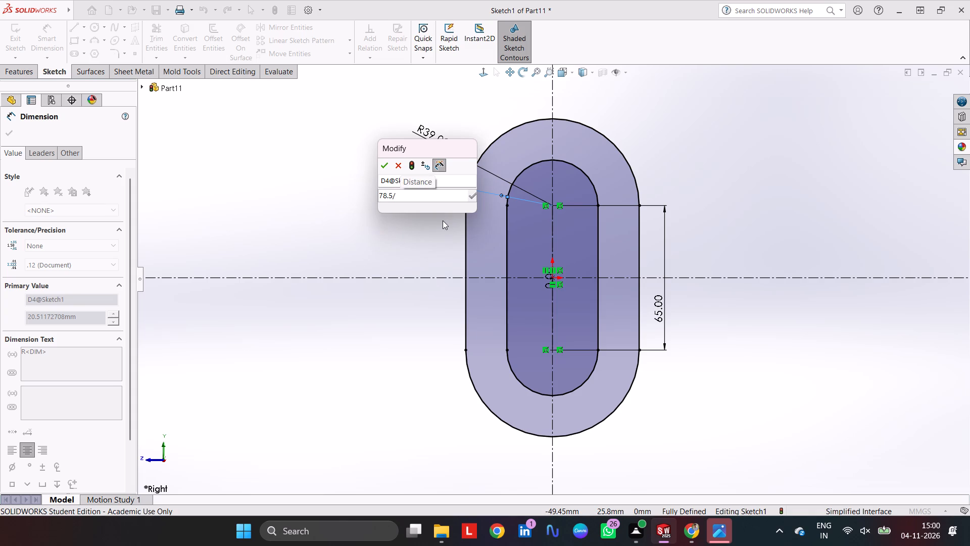
pyautogui.press('2')
pyautogui.press('Return')
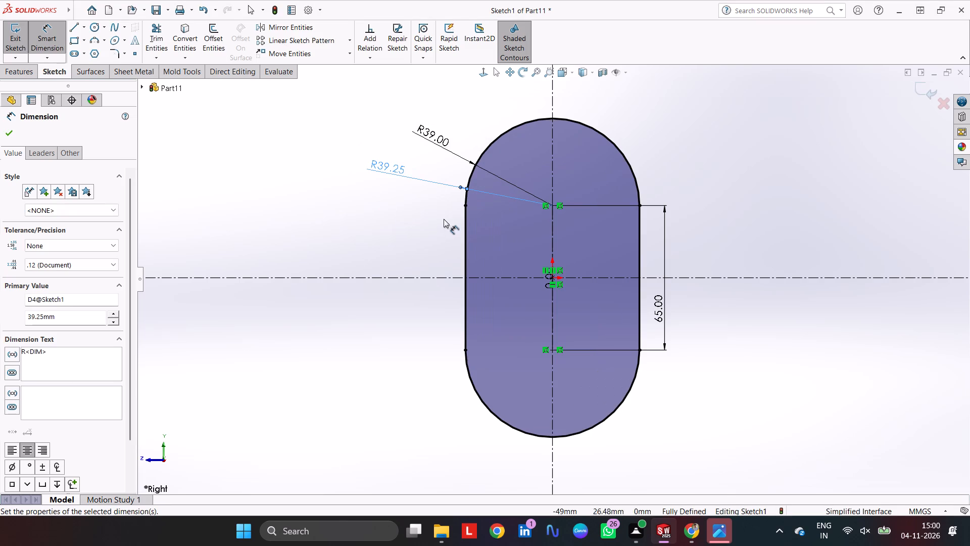
# Add 2.5 mm to the 39.25 mm slot end-arc radius, making it 41.75 mm.
pyautogui.doubleClick(393, 168)
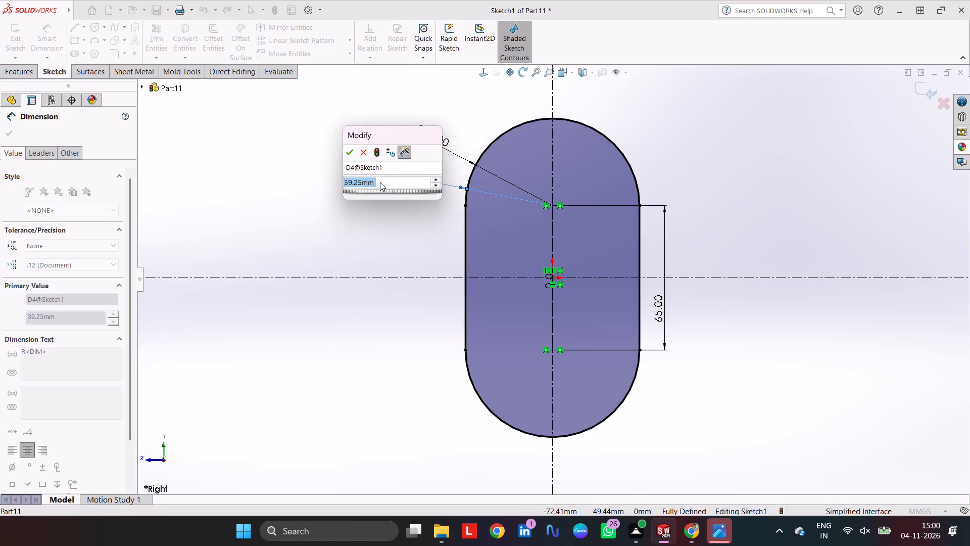
pyautogui.click(380, 182)
pyautogui.hotkey('shift', '+')
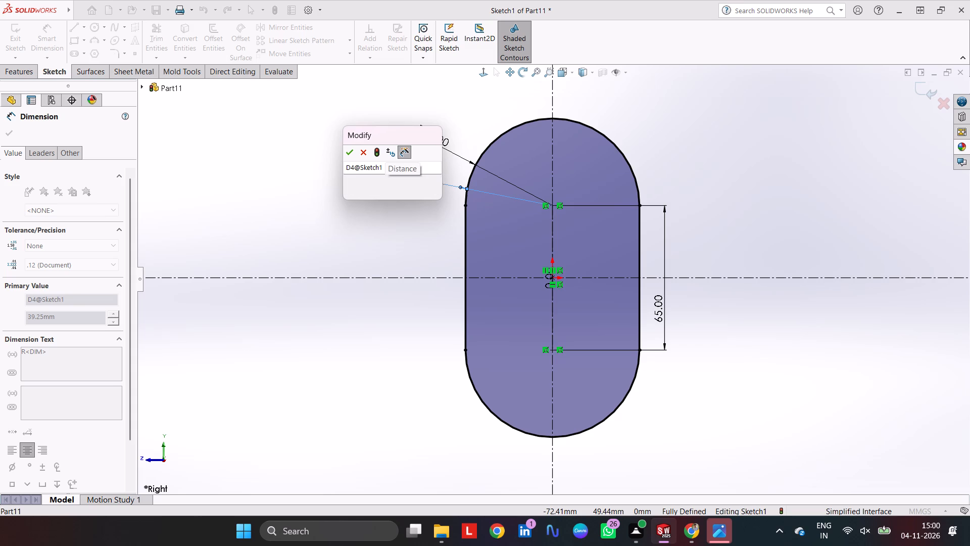
pyautogui.write('2.5')
pyautogui.press('Return')
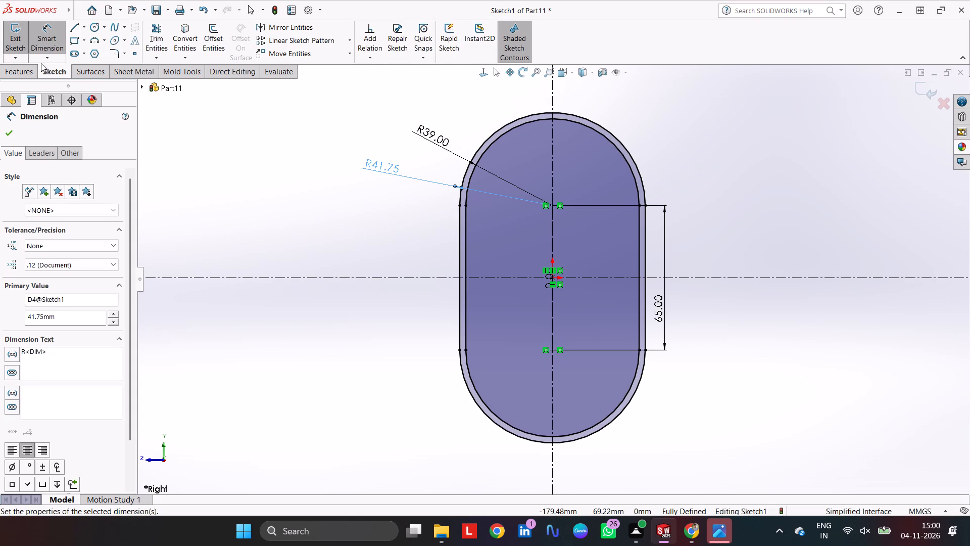
# Extrude the region between the two slots as a boss with a blind depth of 2.5 mm.
pyautogui.click(15, 70)
pyautogui.click(27, 40)
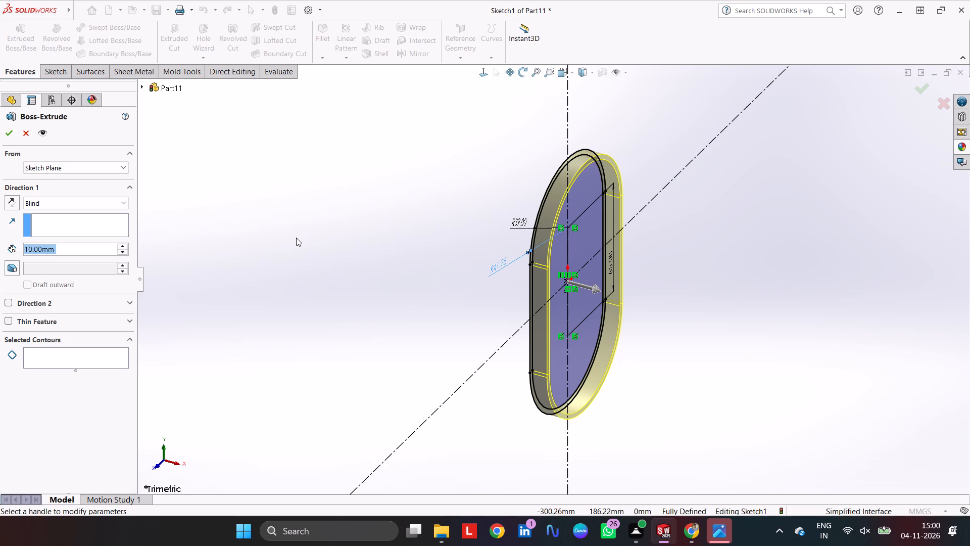
pyautogui.write('2.5')
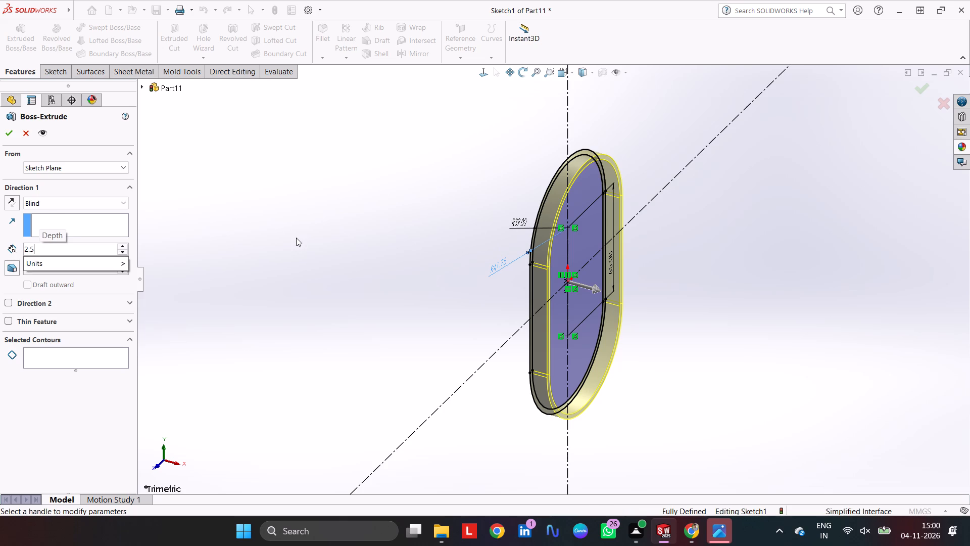
pyautogui.press('Return')
pyautogui.press('Return')
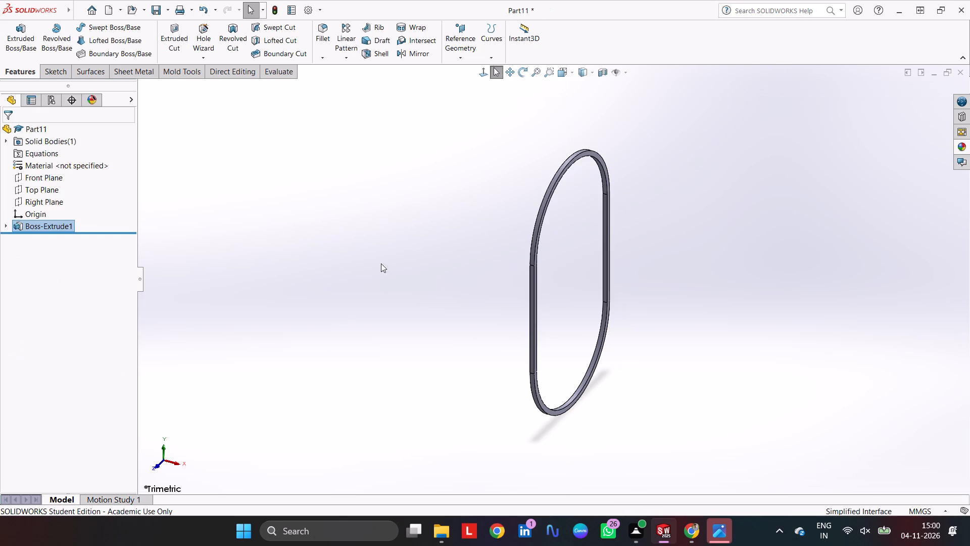
# Apply a dark grey colour from the standard swatches to the extruded ring body.
pyautogui.click(477, 229)
pyautogui.click(538, 224)
pyautogui.rightClick(538, 224)
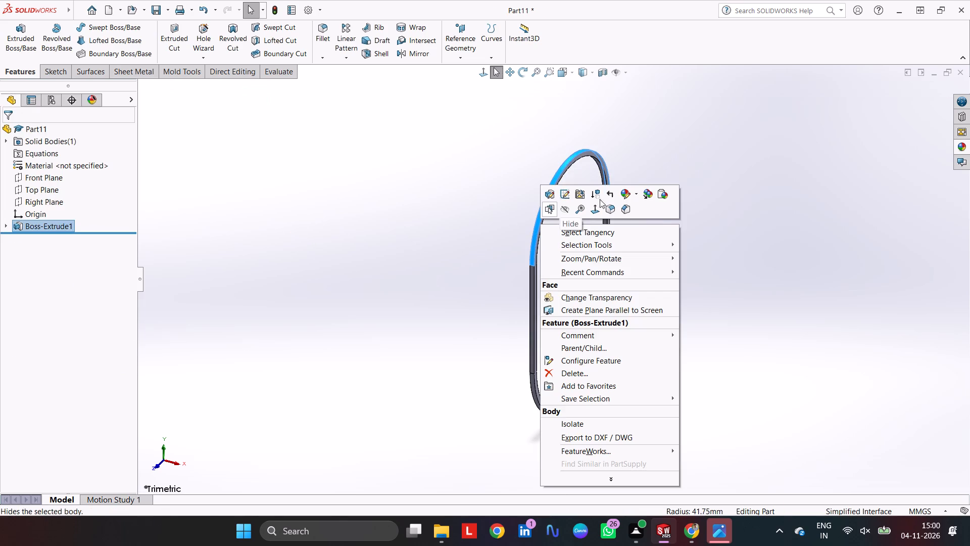
pyautogui.click(629, 195)
pyautogui.click(643, 243)
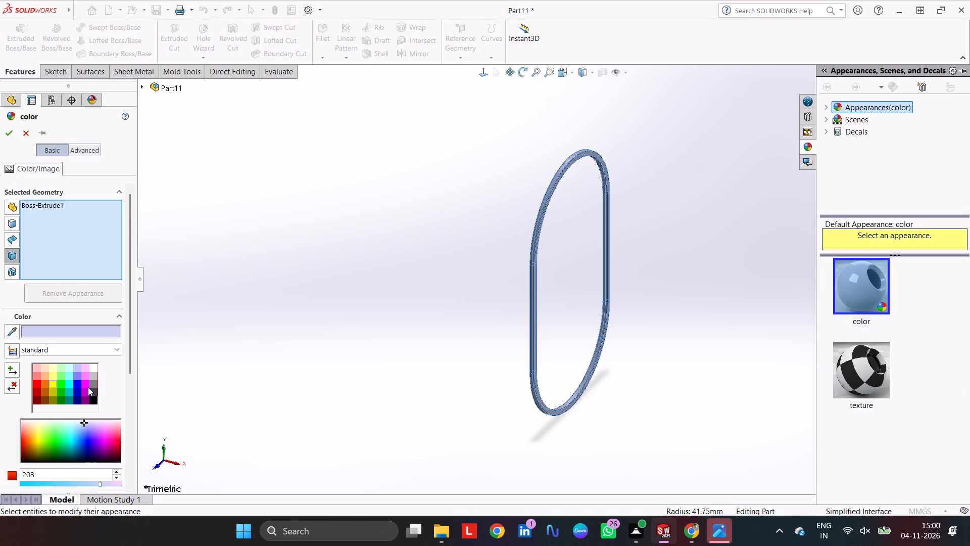
pyautogui.click(94, 397)
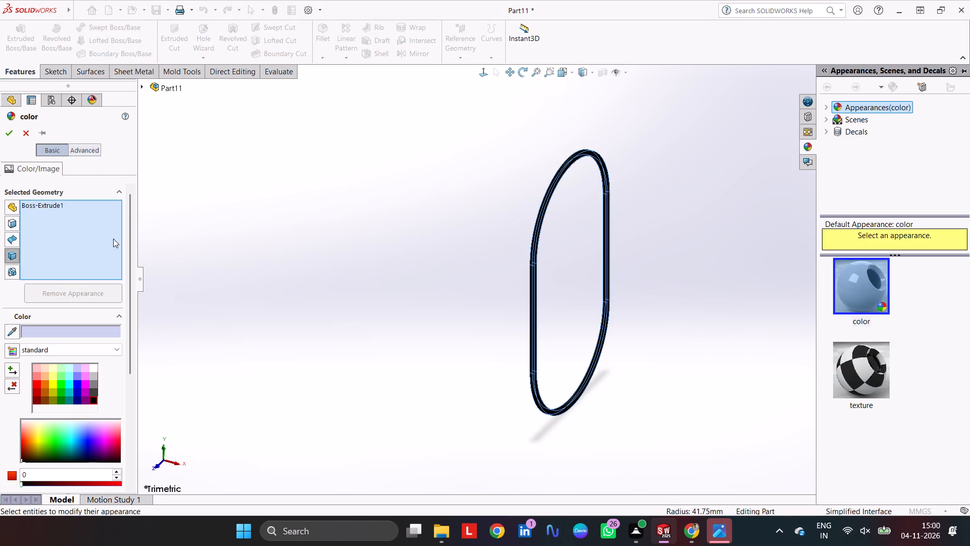
pyautogui.click(95, 392)
pyautogui.click(12, 132)
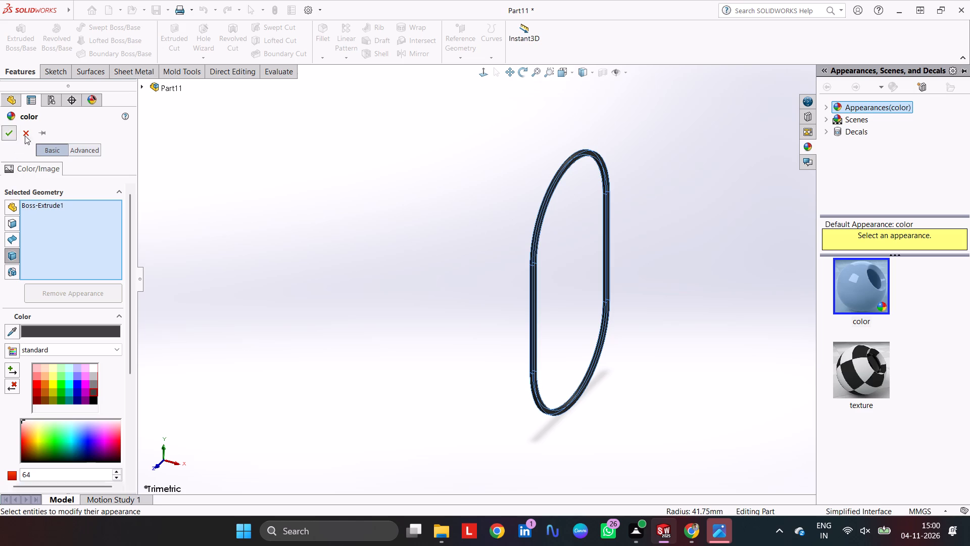
pyautogui.click(376, 188)
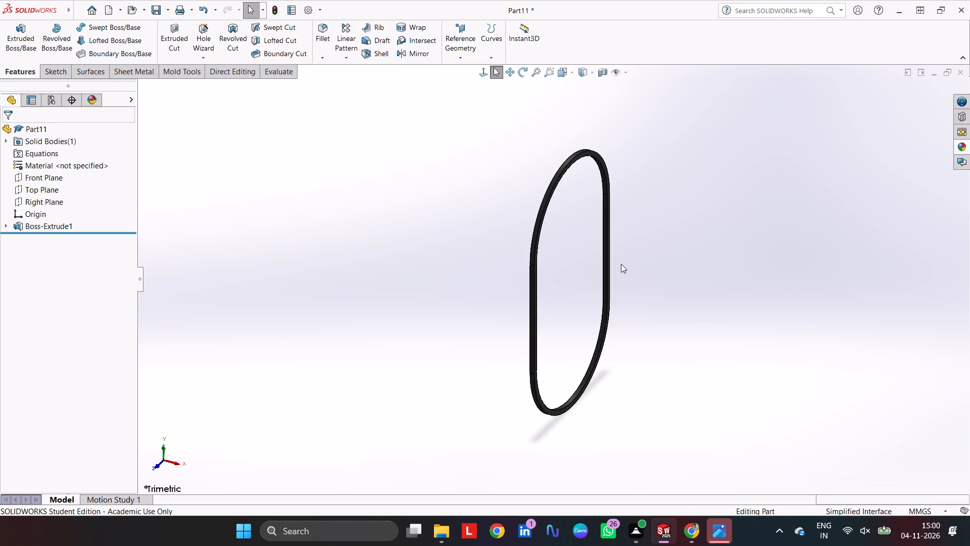
# Save the part in isometric view as 4 in the Gear Pump Assembly folder.
pyautogui.hotkey('ctrl', '7')
pyautogui.hotkey('ctrl', 's')
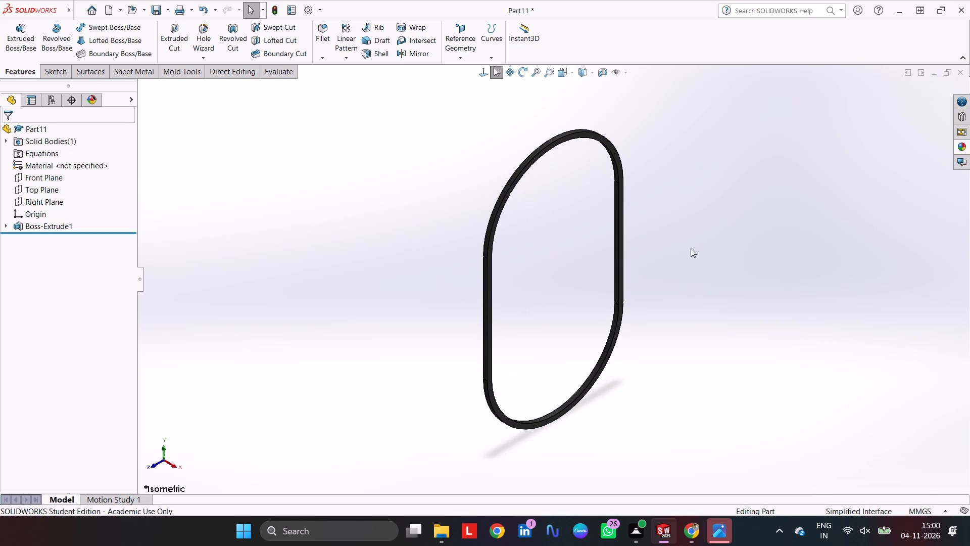
pyautogui.scroll(-4, 474, 230)
pyautogui.scroll(3, 474, 227)
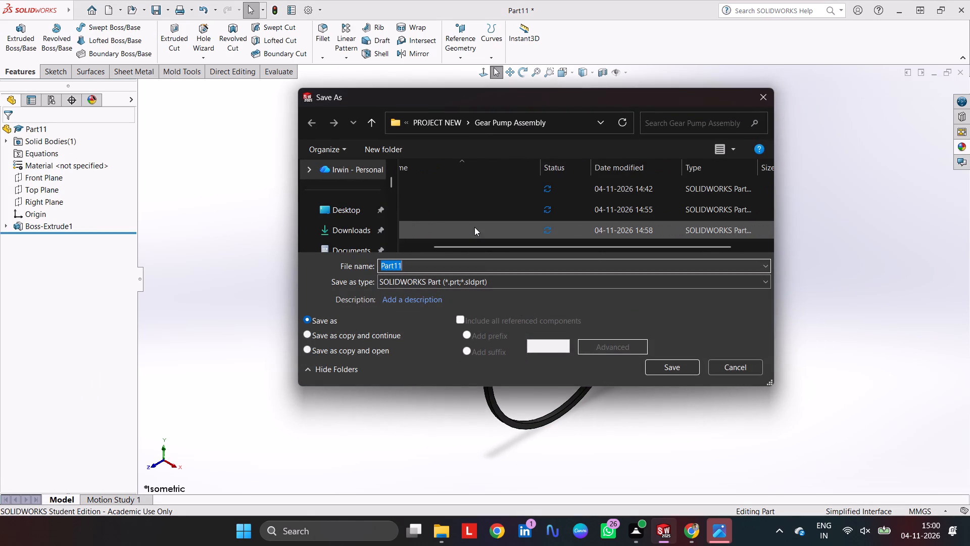
pyautogui.scroll(3, 474, 227)
pyautogui.press('4')
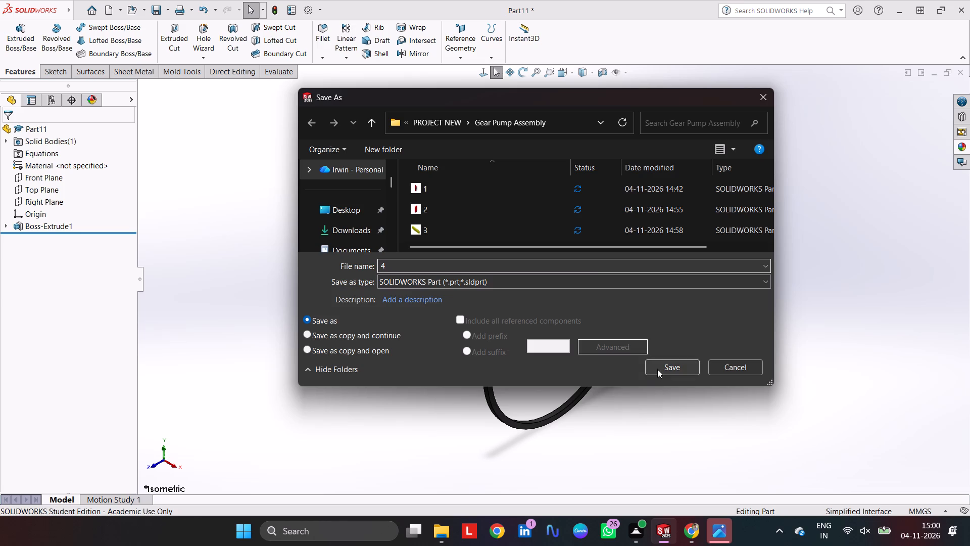
pyautogui.click(657, 369)
# Set the paper size to A4 in the page setup for printing to PDF.
pyautogui.hotkey('ctrl', 'p')
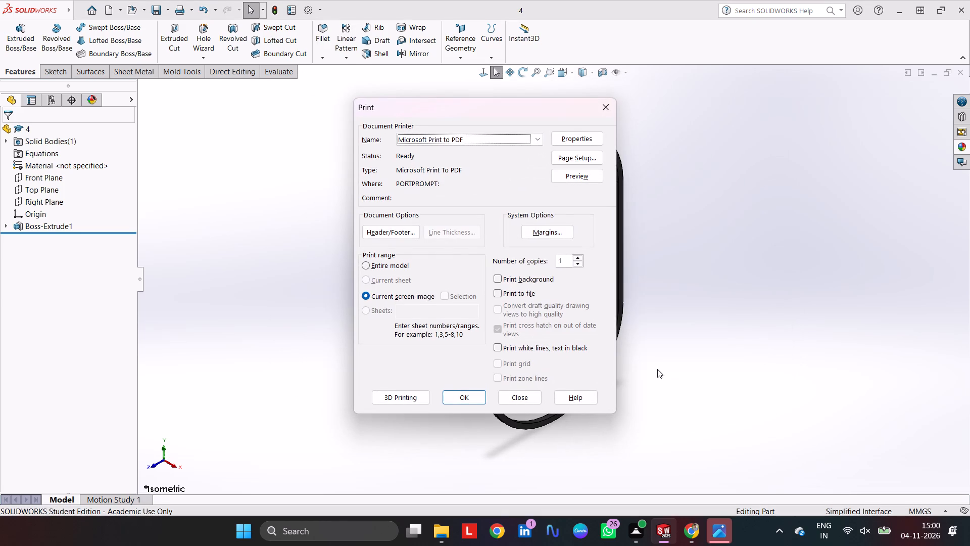
pyautogui.click(567, 158)
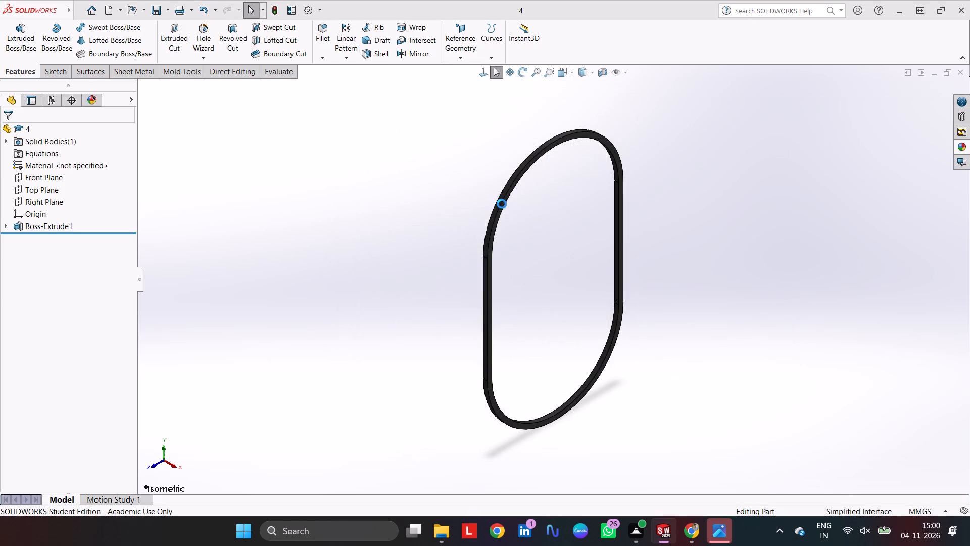
pyautogui.click(434, 304)
pyautogui.click(439, 290)
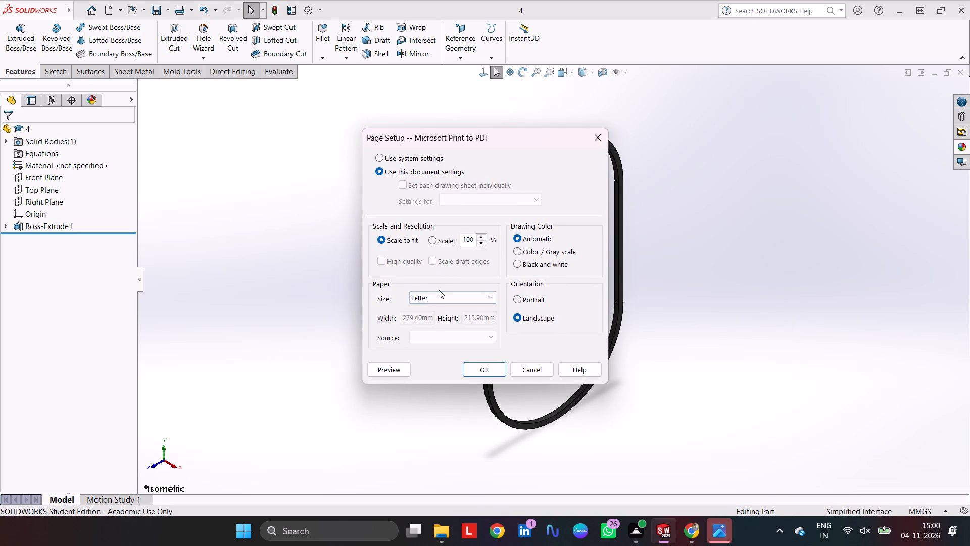
pyautogui.click(441, 293)
pyautogui.scroll(20, 433, 157)
pyautogui.scroll(1, 433, 157)
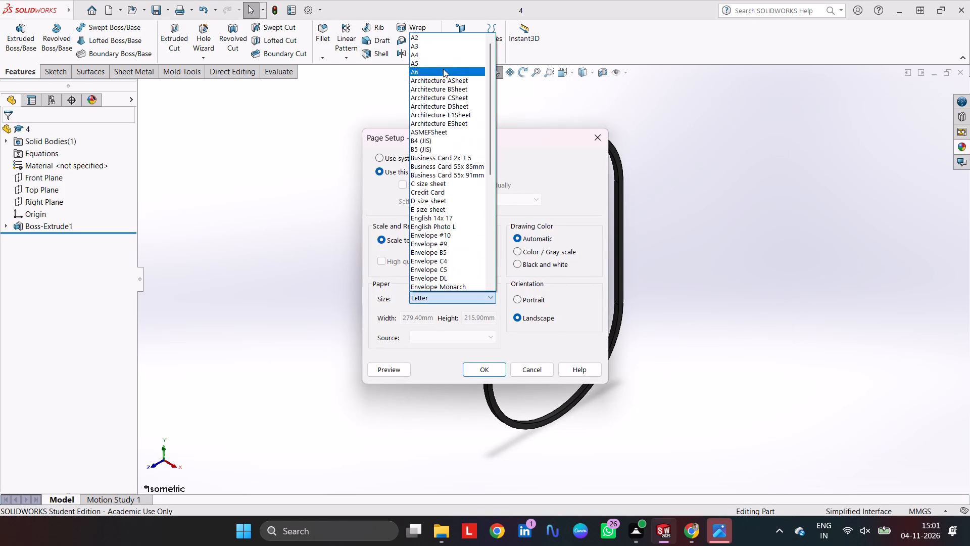
pyautogui.click(443, 52)
pyautogui.click(495, 374)
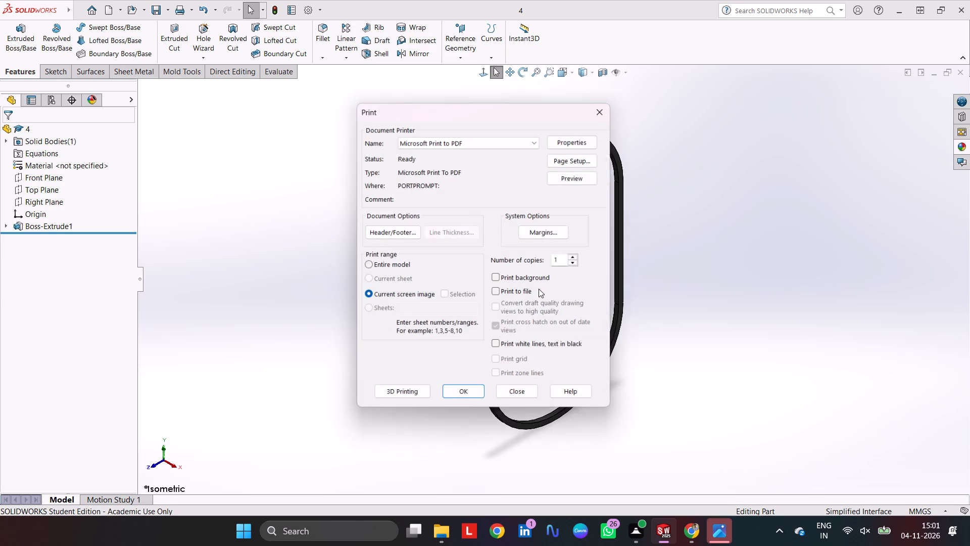
# Print the current screen image to a PDF named 4 in the Gear Pump Assembly folder.
pyautogui.click(468, 393)
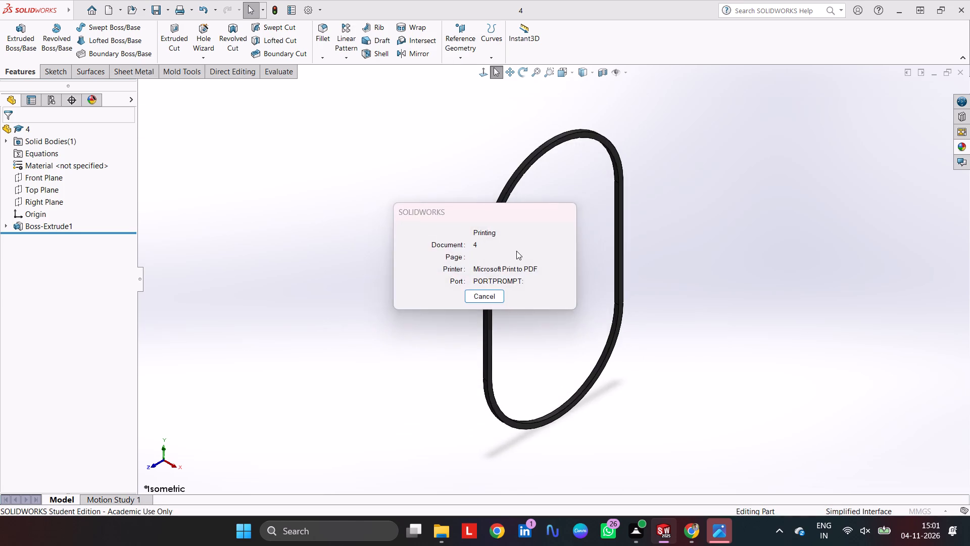
pyautogui.press('4')
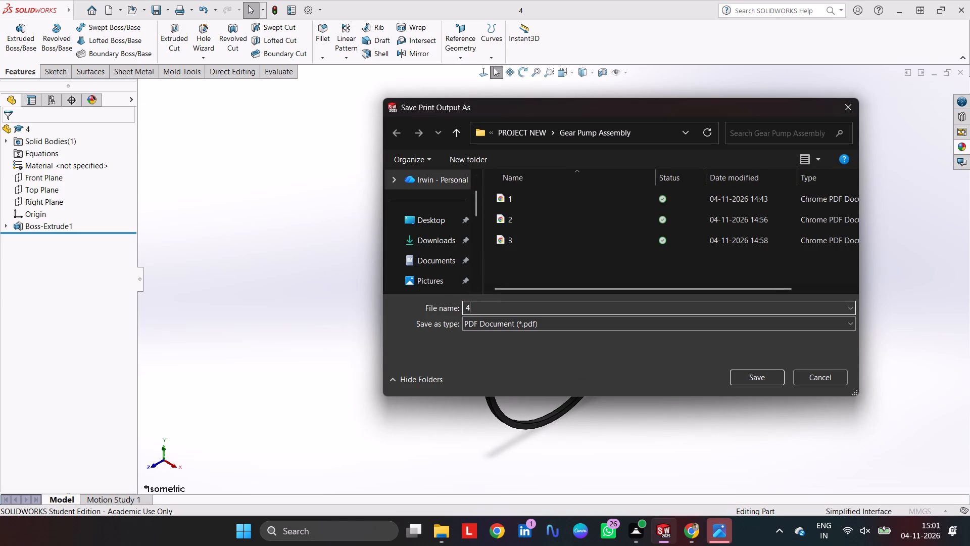
pyautogui.press('Return')
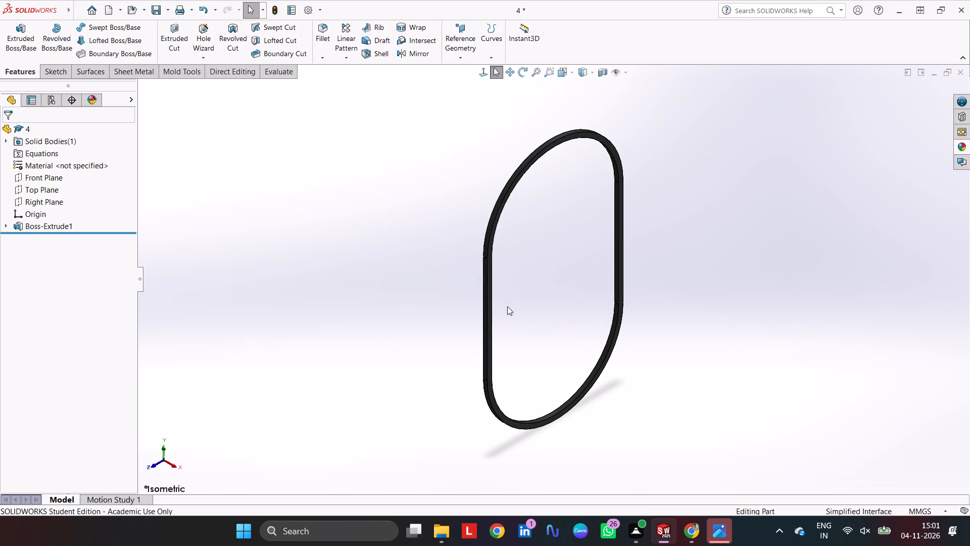
# Create a new part document.
pyautogui.hotkey('ctrl', 'n')
pyautogui.press('Return')
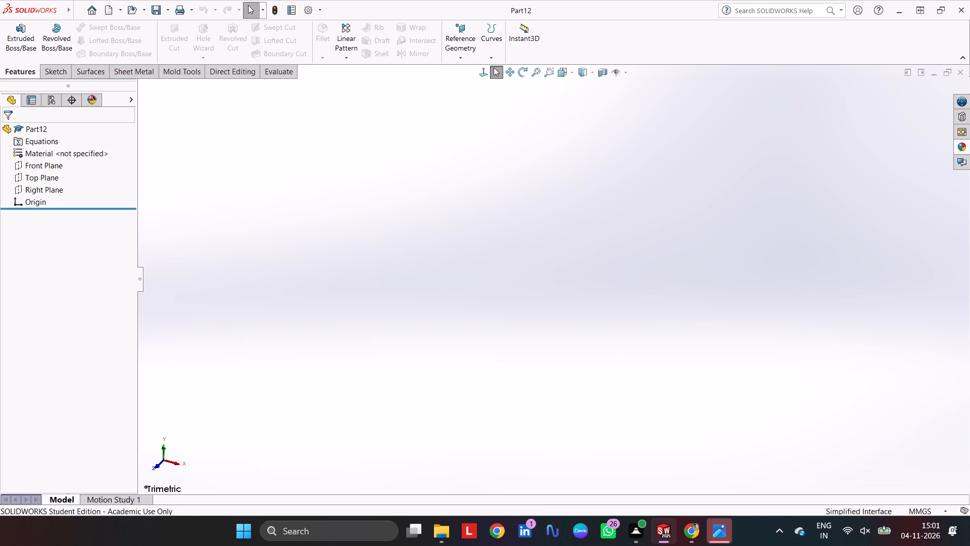
# Sketch a circle about 130 mm in diameter on the Right Plane, centred on the origin.
pyautogui.click(58, 192)
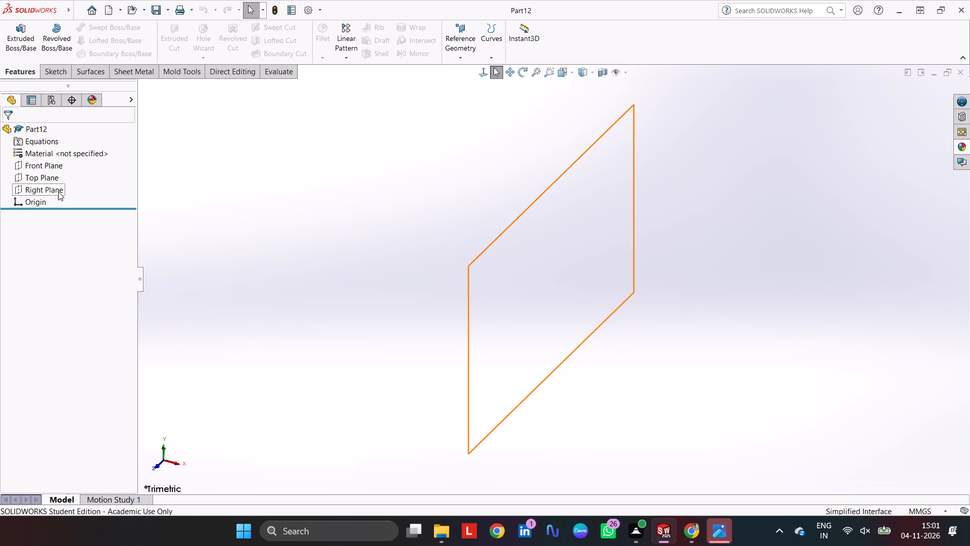
pyautogui.click(62, 77)
pyautogui.click(17, 32)
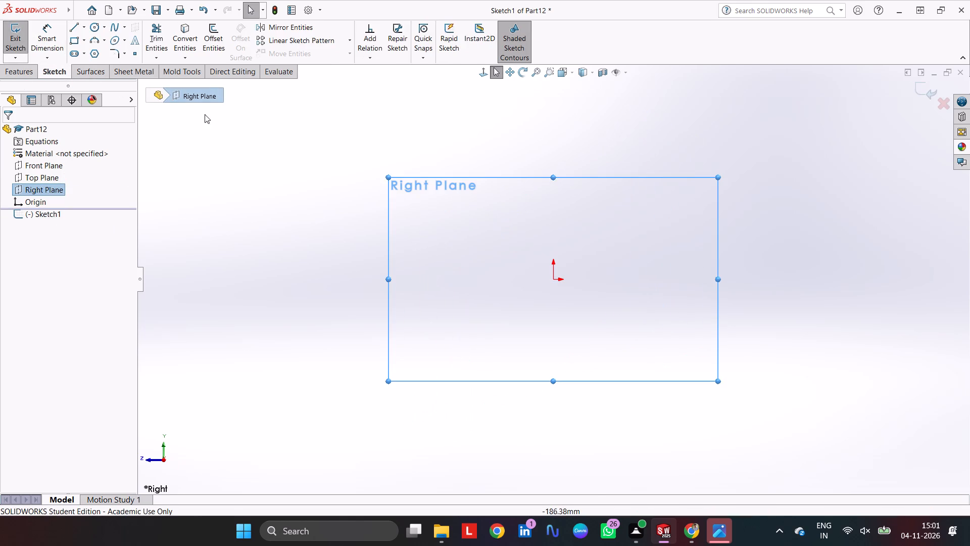
pyautogui.click(94, 25)
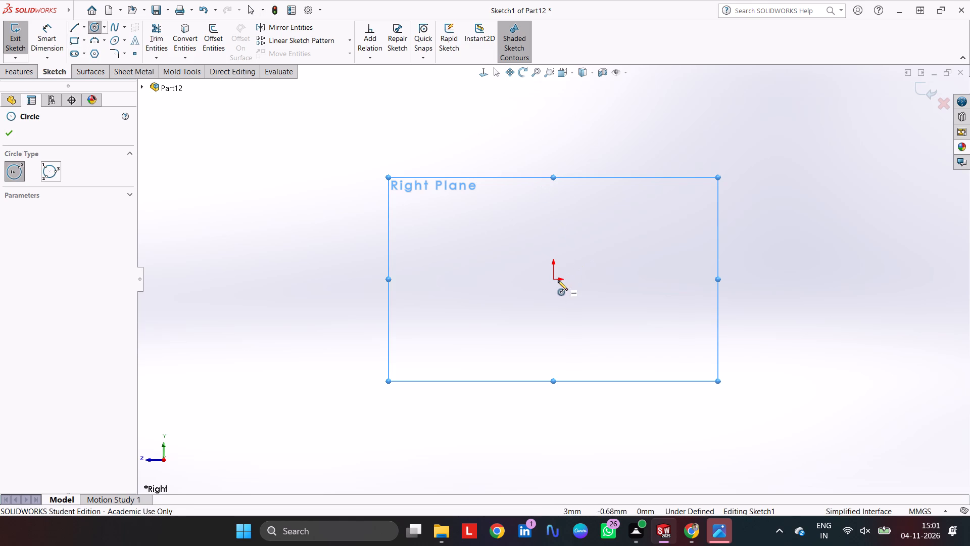
pyautogui.click(555, 279)
pyautogui.click(465, 198)
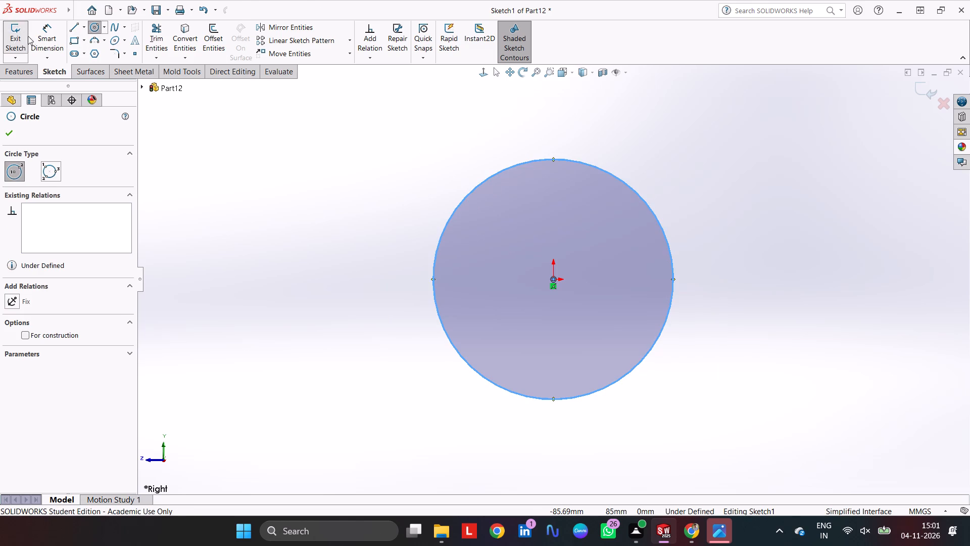
# Dimension the circle's diameter as 15 mm.
pyautogui.click(48, 43)
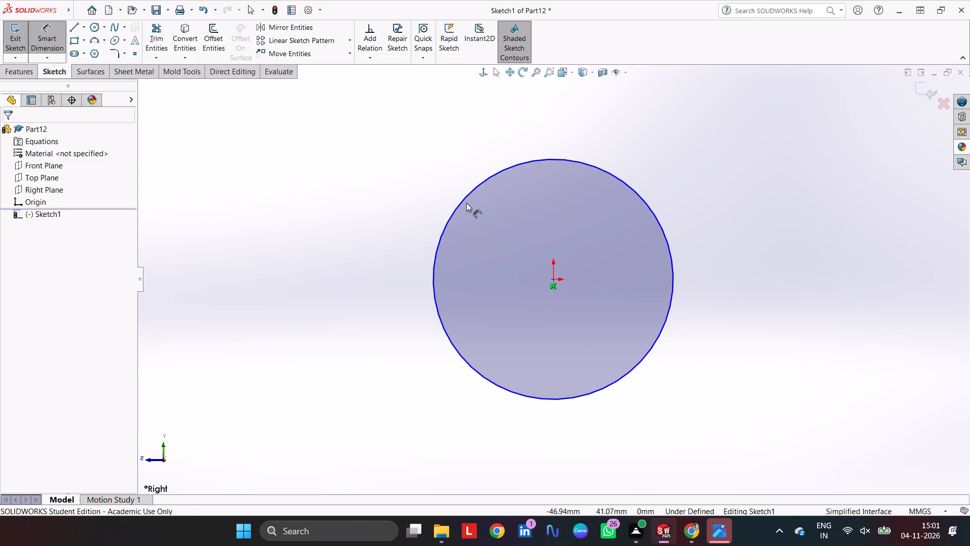
pyautogui.click(464, 201)
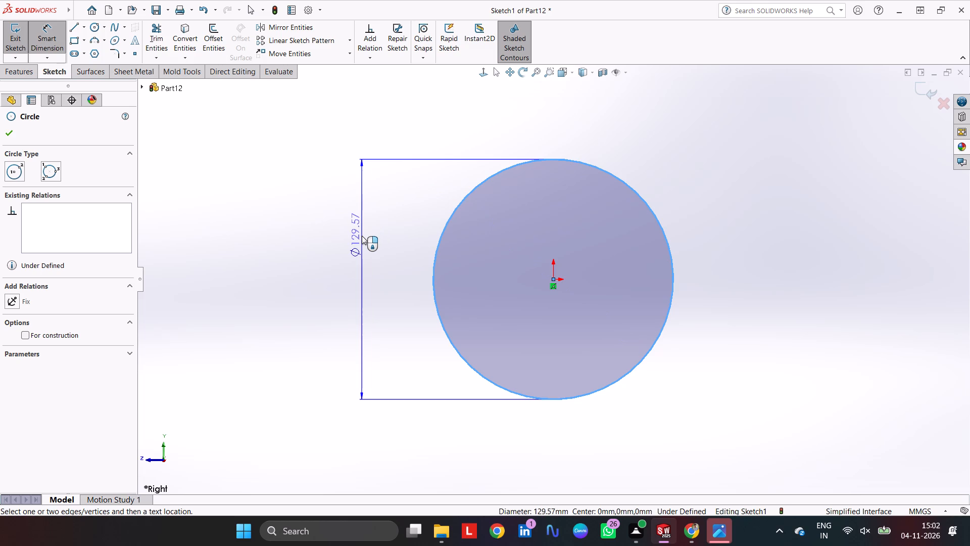
pyautogui.click(362, 236)
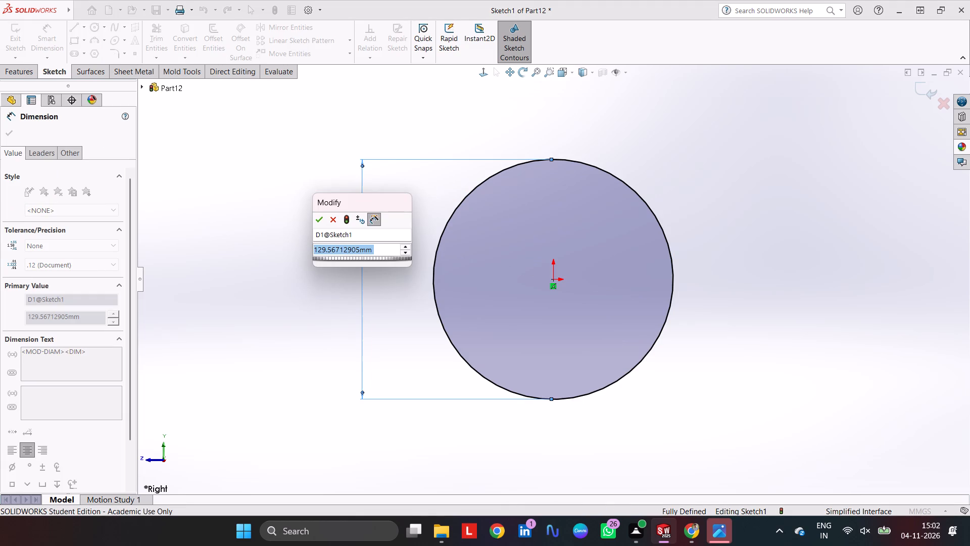
pyautogui.write('15')
pyautogui.press('Return')
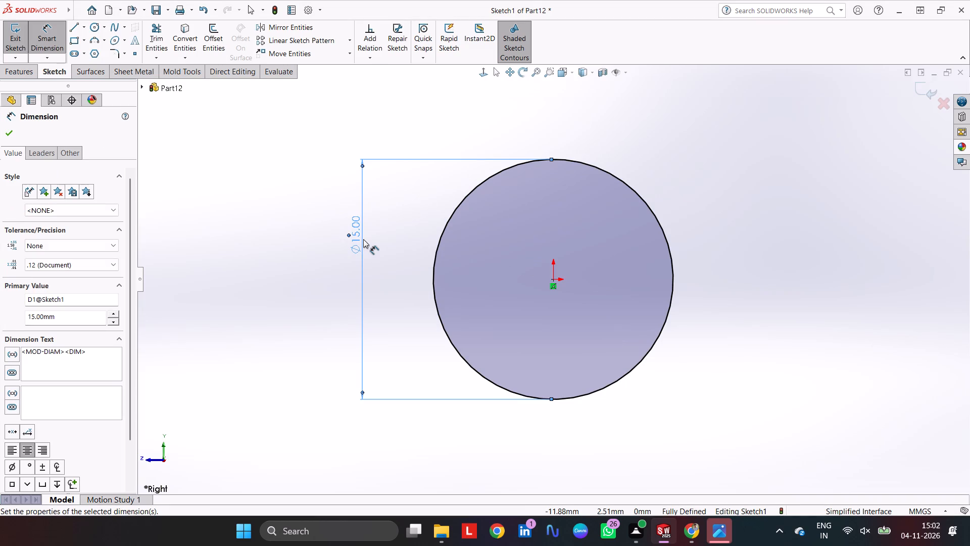
# Extrude the circle as a boss with a blind depth of 100 mm.
pyautogui.click(9, 69)
pyautogui.click(22, 40)
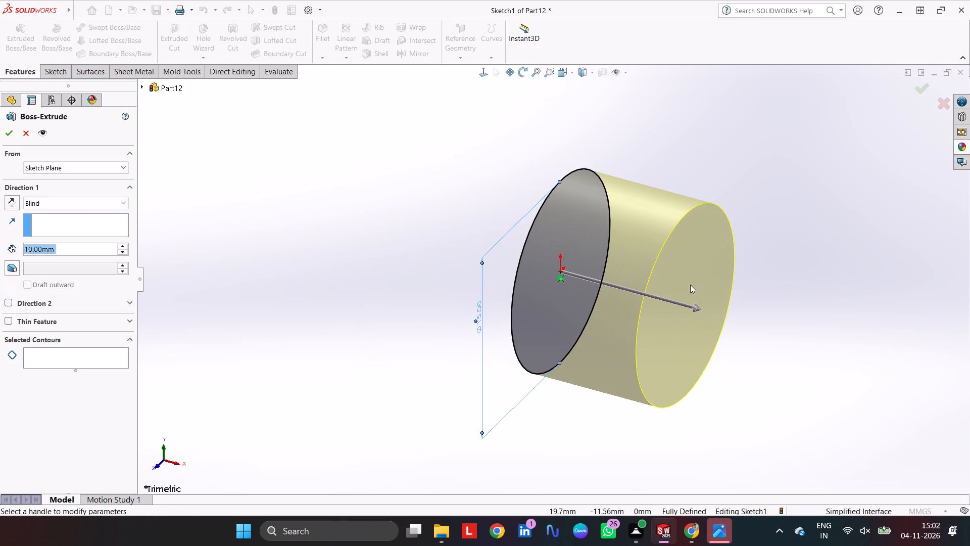
pyautogui.write('100')
pyautogui.press('Return')
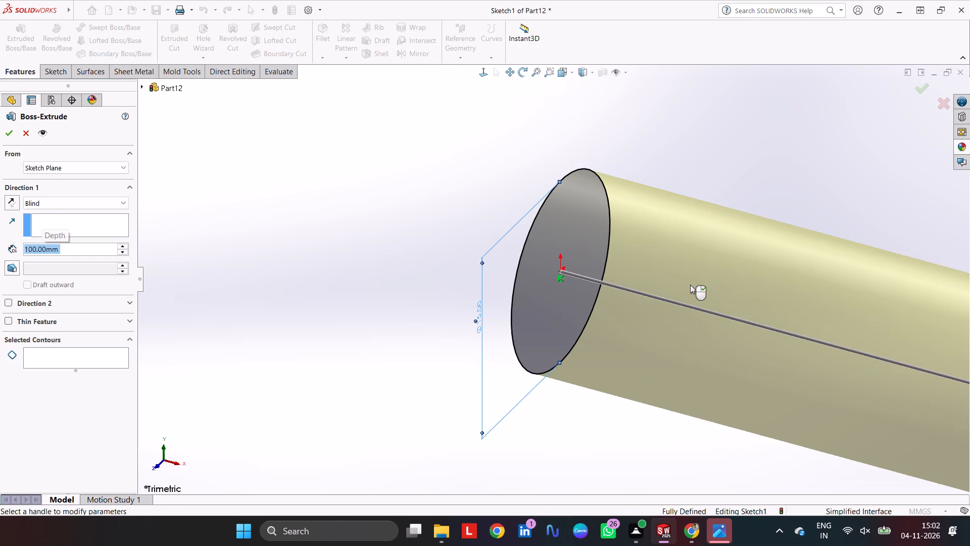
pyautogui.press('Return')
# Sketch two concentric circles, about 15 mm and 11.8 mm in diameter, centred on the origin on the shaft's far end face.
pyautogui.scroll(4, 690, 285)
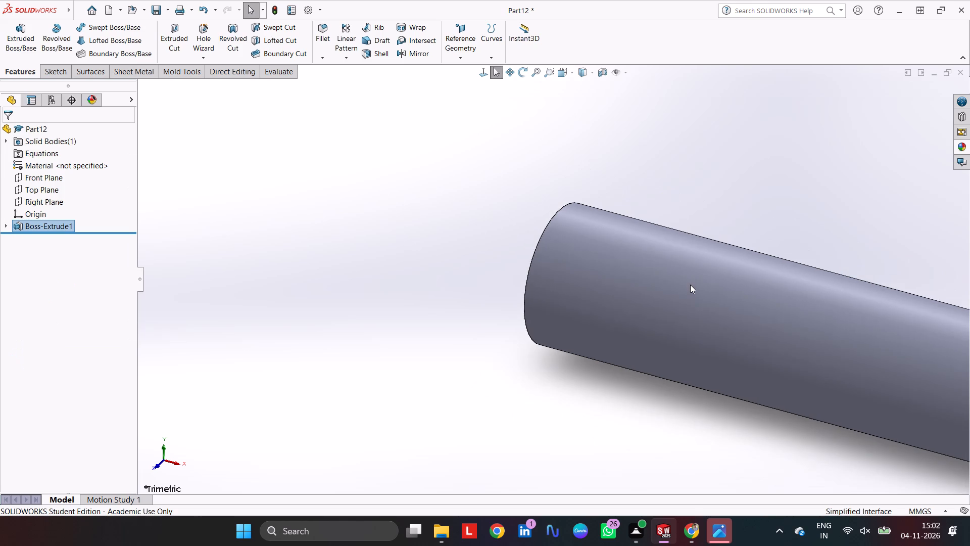
pyautogui.scroll(4, 690, 285)
pyautogui.scroll(-4, 877, 315)
pyautogui.click(729, 386)
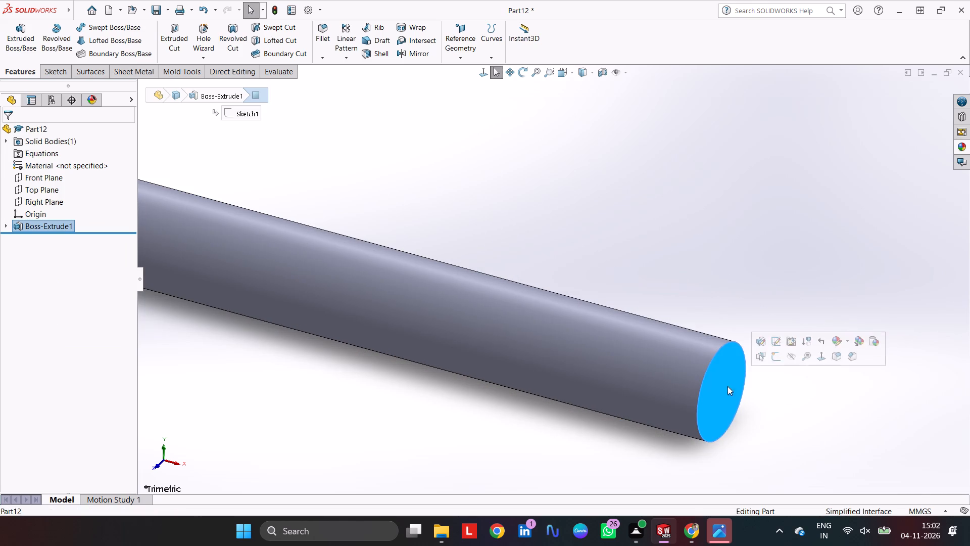
pyautogui.click(782, 358)
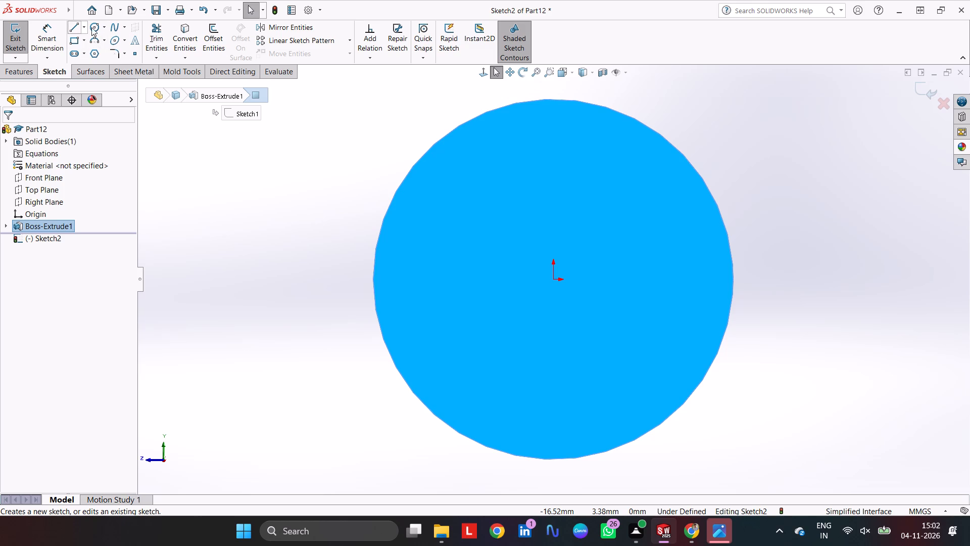
pyautogui.click(91, 27)
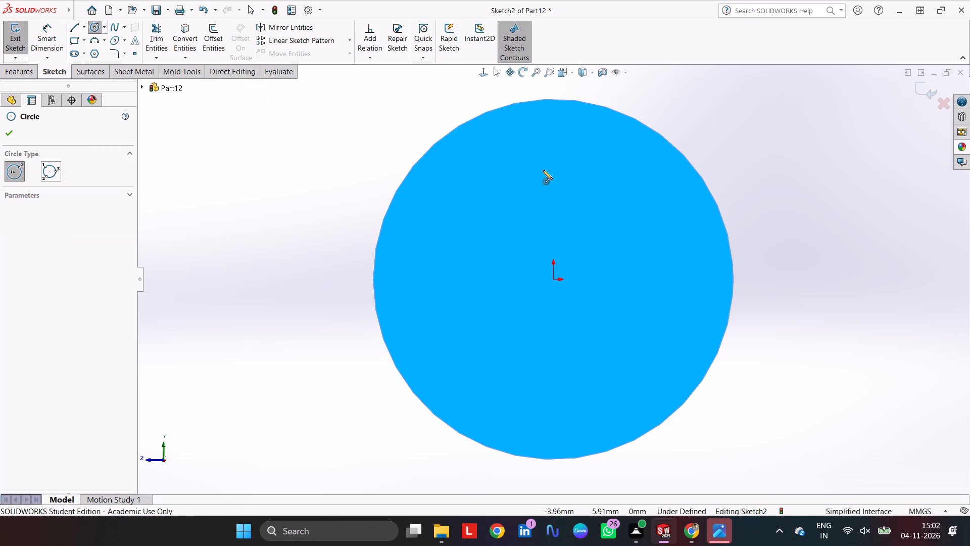
pyautogui.click(553, 279)
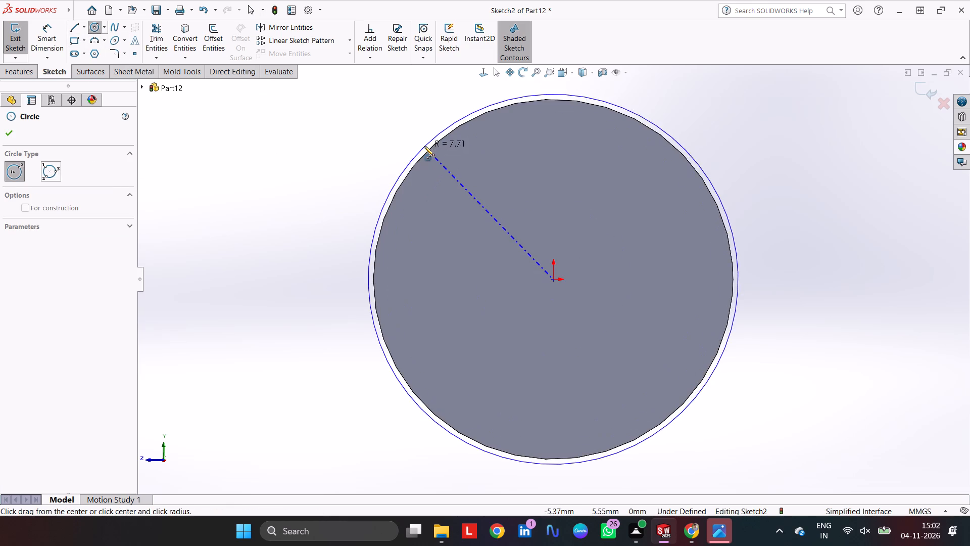
pyautogui.click(427, 152)
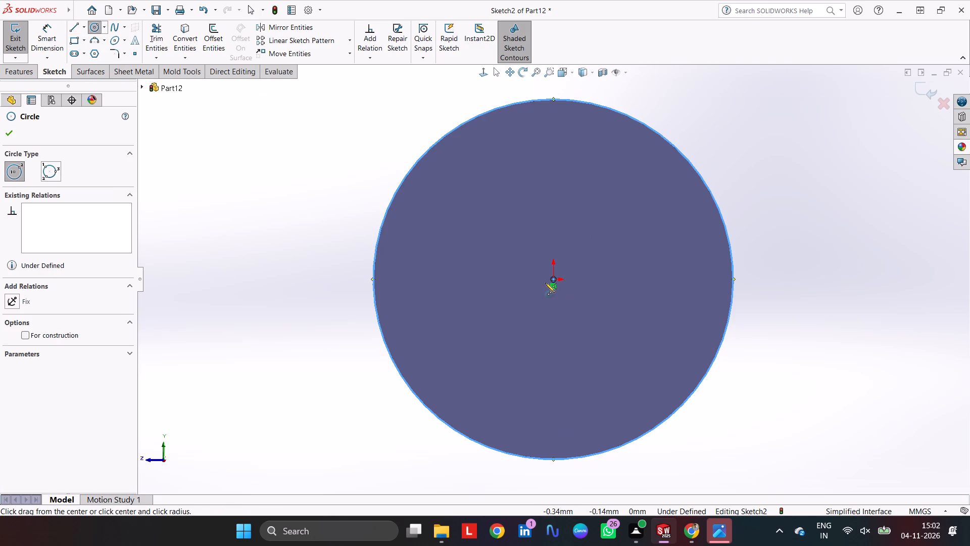
pyautogui.click(552, 279)
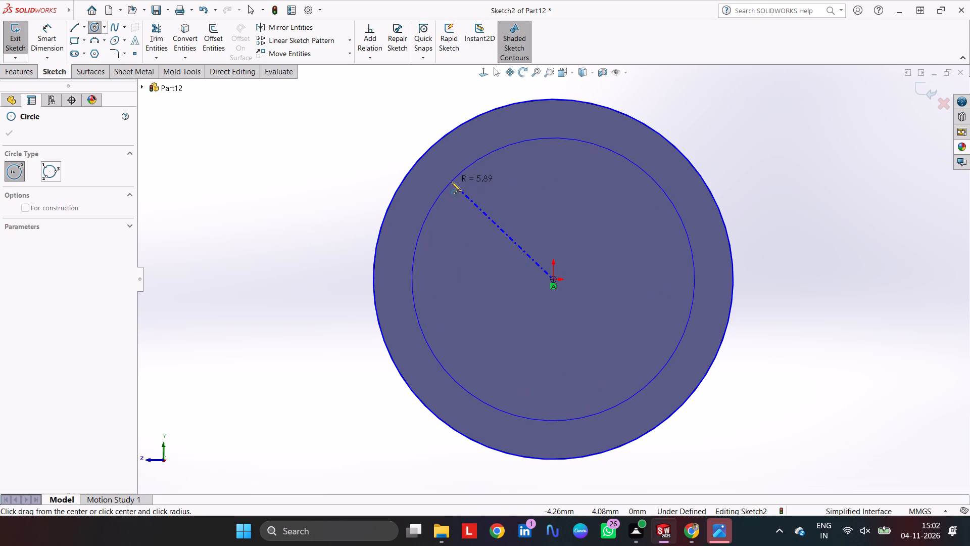
pyautogui.click(451, 181)
# Dimension the outer circle's diameter as 15 mm and the inner circle's diameter as 13 mm.
pyautogui.click(40, 33)
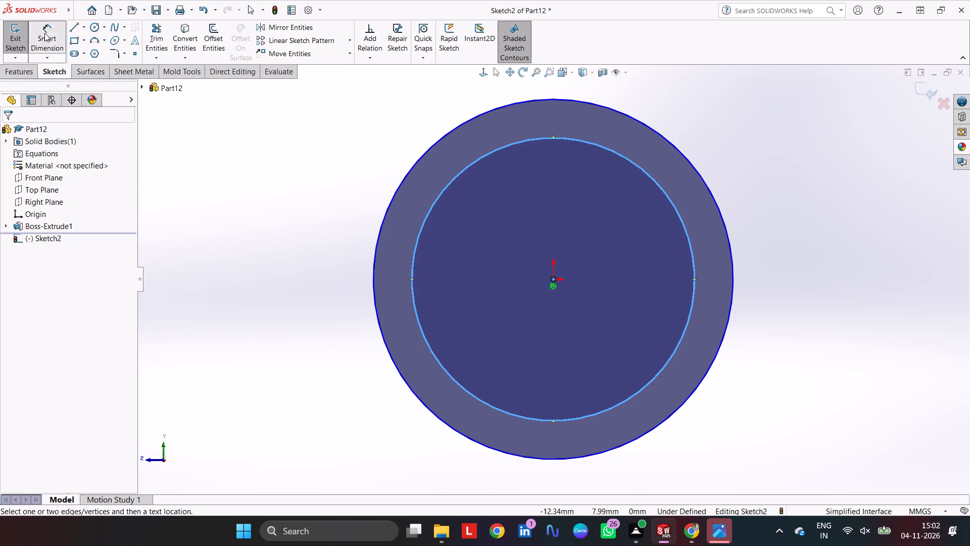
pyautogui.click(386, 217)
pyautogui.click(328, 259)
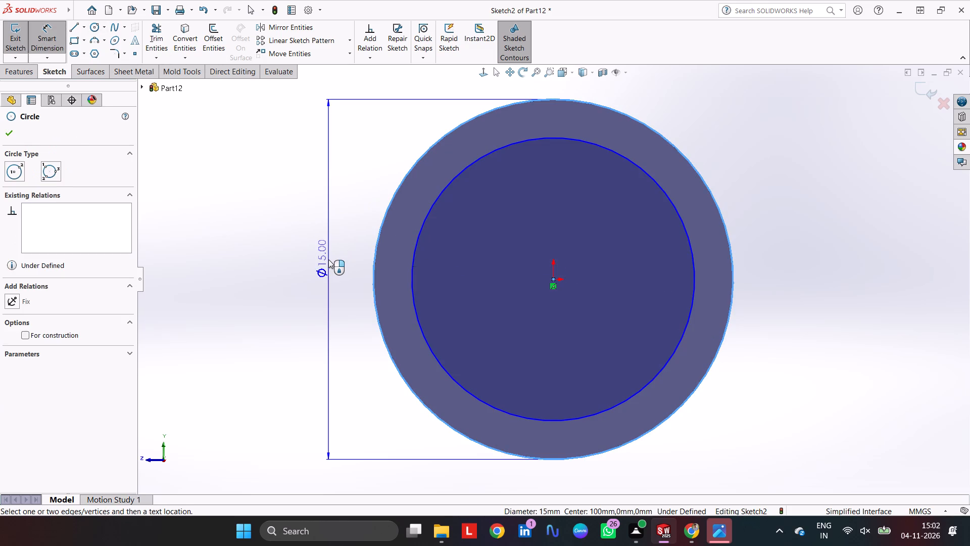
pyautogui.click(286, 243)
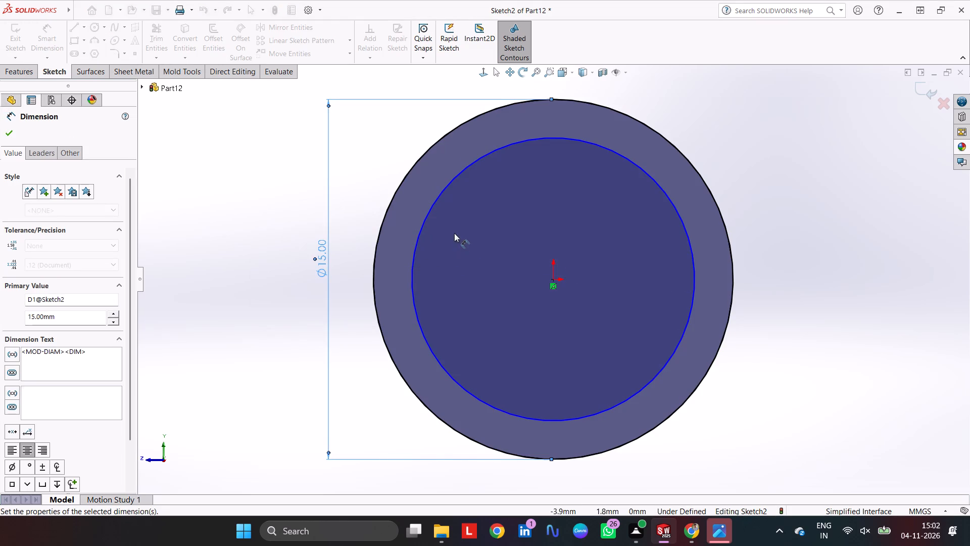
pyautogui.click(419, 235)
pyautogui.click(351, 281)
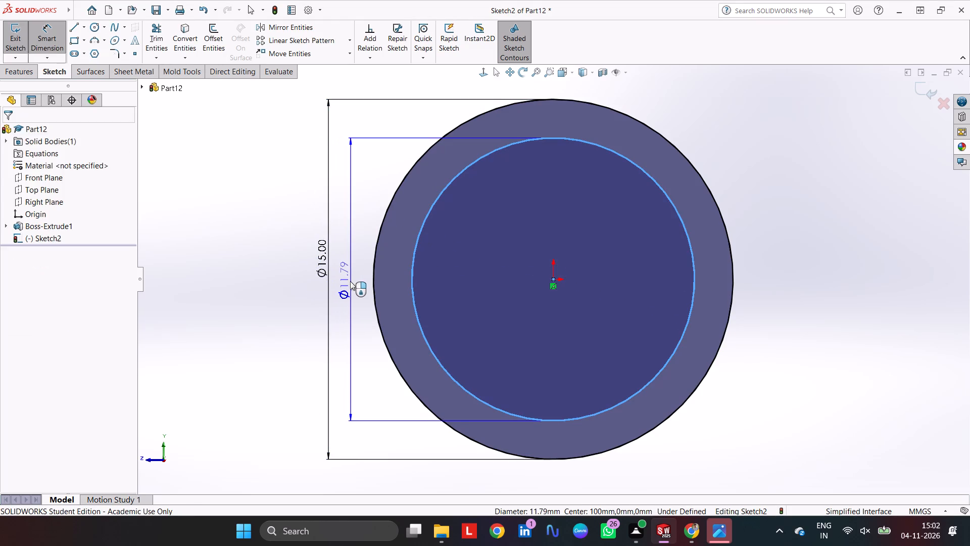
pyautogui.press('1')
pyautogui.press('3')
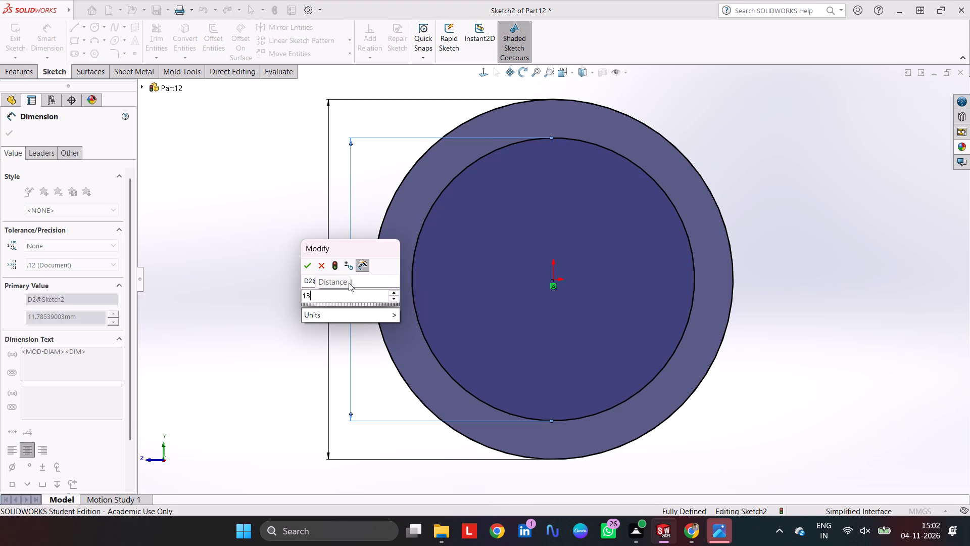
pyautogui.press('Return')
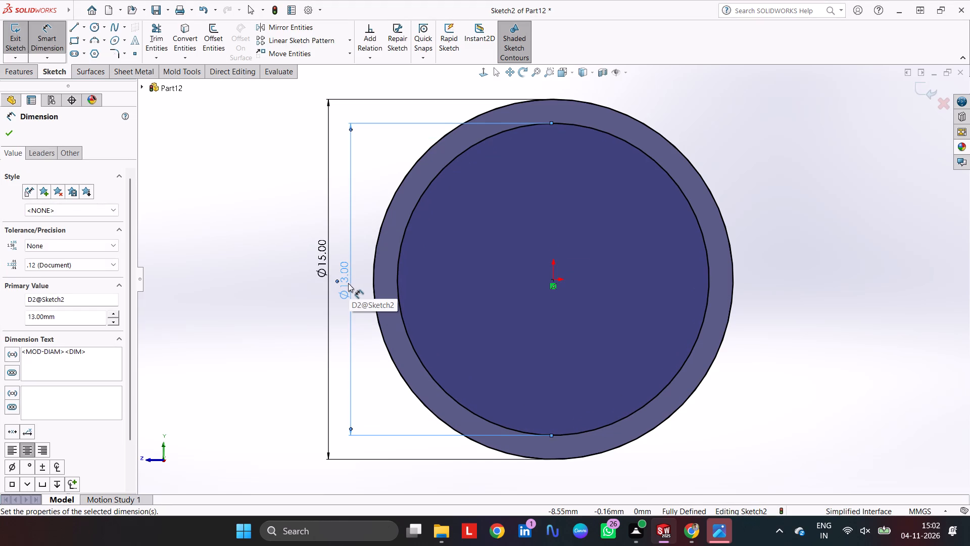
# Cut-extrude the ring between the two circles to a blind depth of 10 mm, forming a stepped shaft end.
pyautogui.click(5, 73)
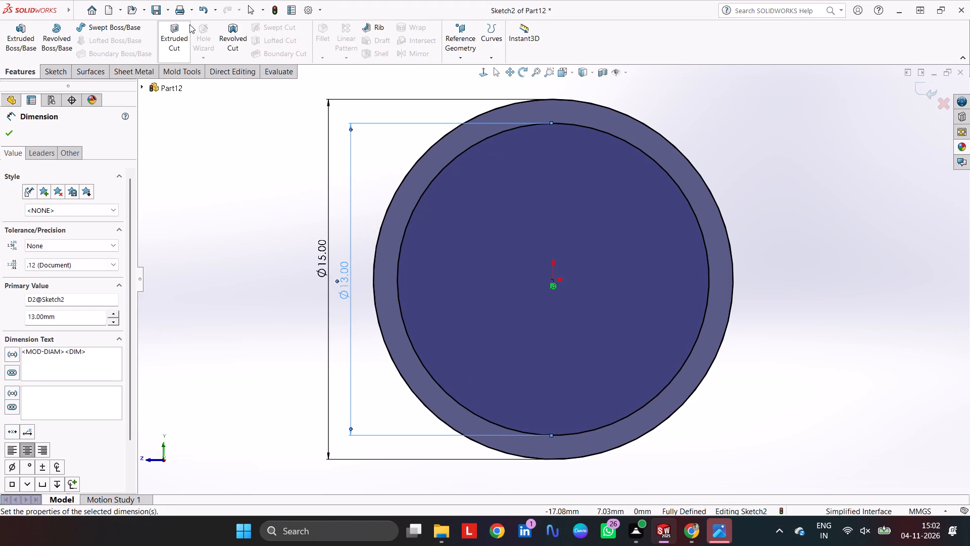
pyautogui.click(172, 26)
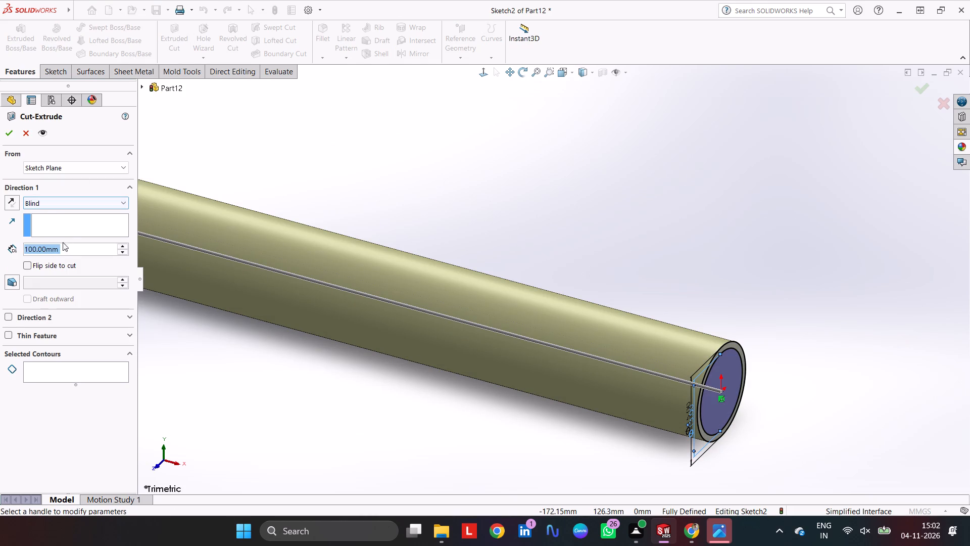
pyautogui.write('10')
pyautogui.press('Return')
pyautogui.press('Return')
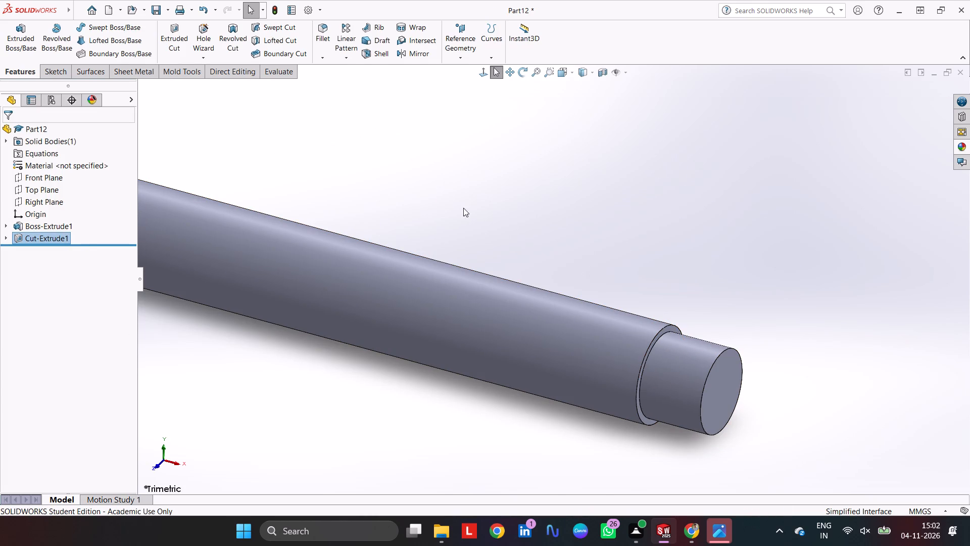
pyautogui.click(740, 265)
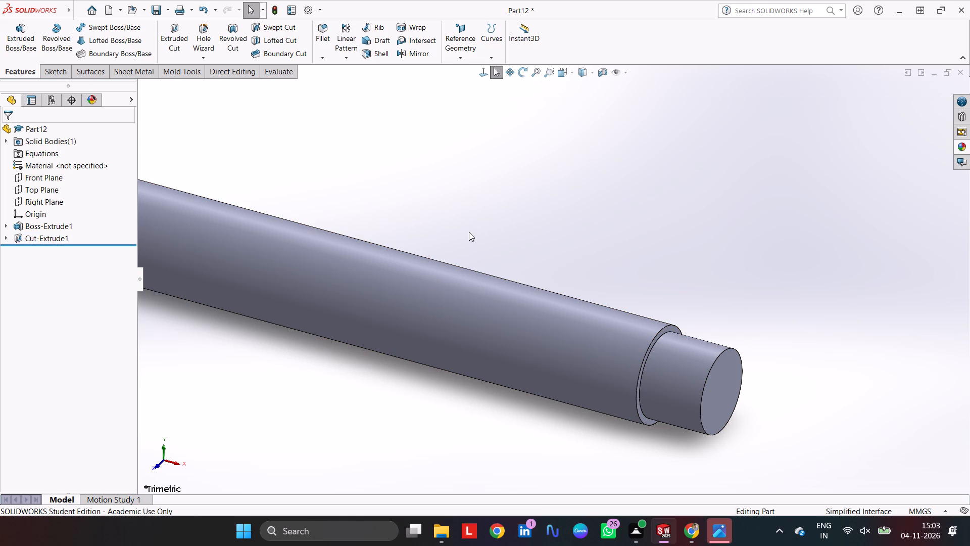
# Set the blind depth of the shaft end's extruded cut to 8 mm.
pyautogui.click(50, 243)
pyautogui.click(48, 237)
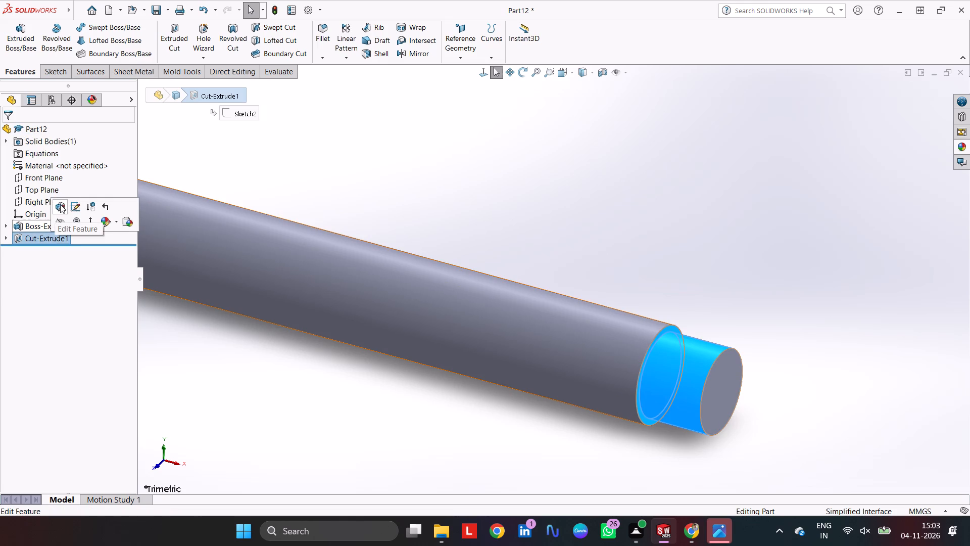
pyautogui.click(60, 204)
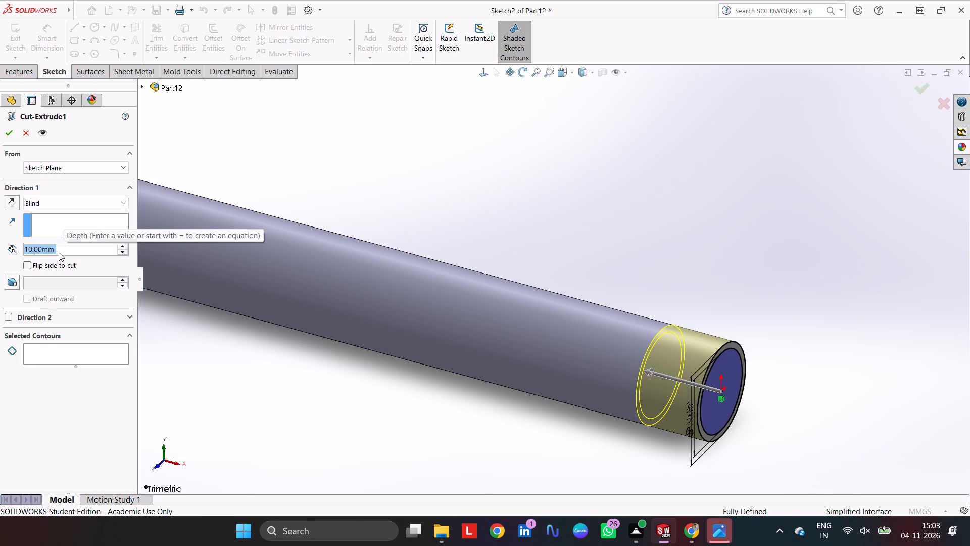
pyautogui.press('8')
pyautogui.press('Return')
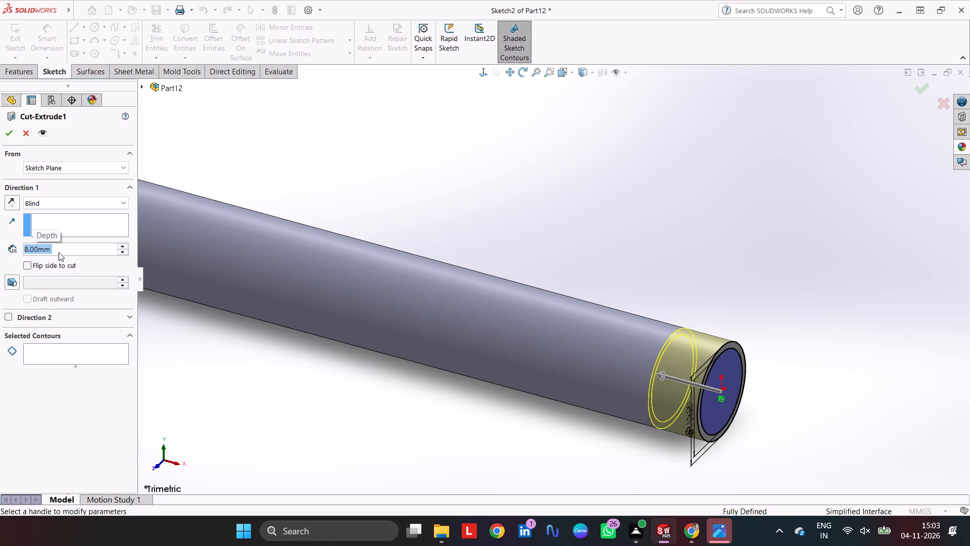
pyautogui.press('Return')
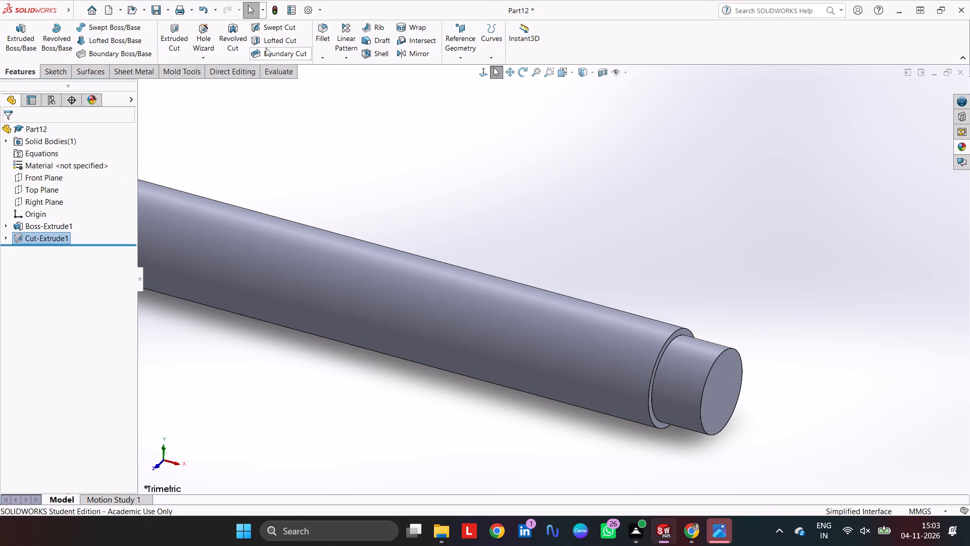
# Chamfer the outer circular edge of the shaft's shoulder with a 2 mm distance at 45 degrees.
pyautogui.click(318, 58)
pyautogui.click(344, 82)
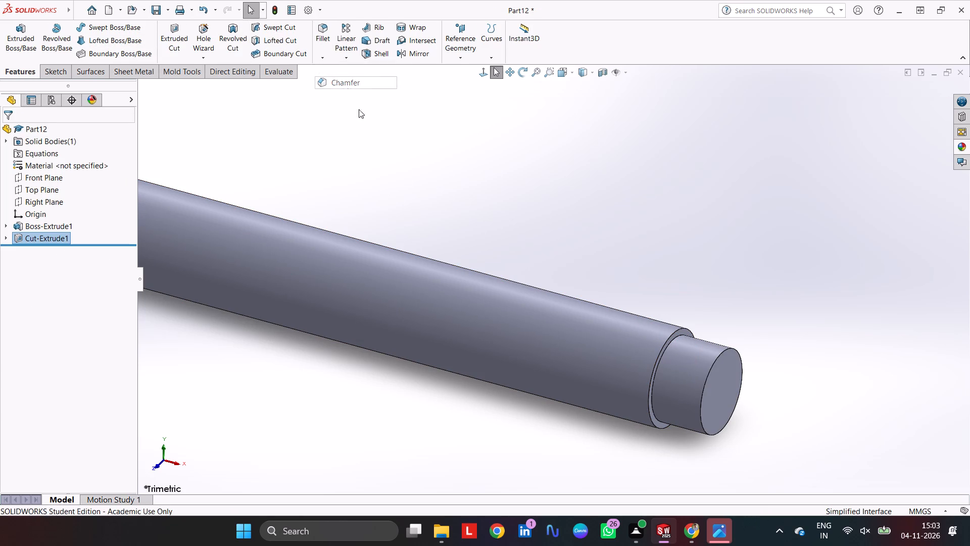
pyautogui.click(668, 340)
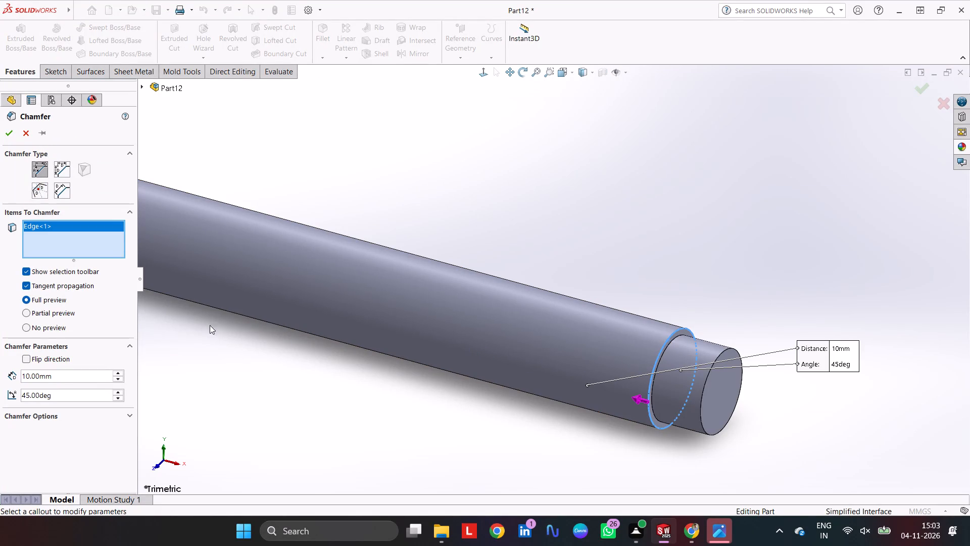
pyautogui.moveTo(68, 374); pyautogui.dragTo(0, 365)
pyautogui.press('2')
pyautogui.press('Return')
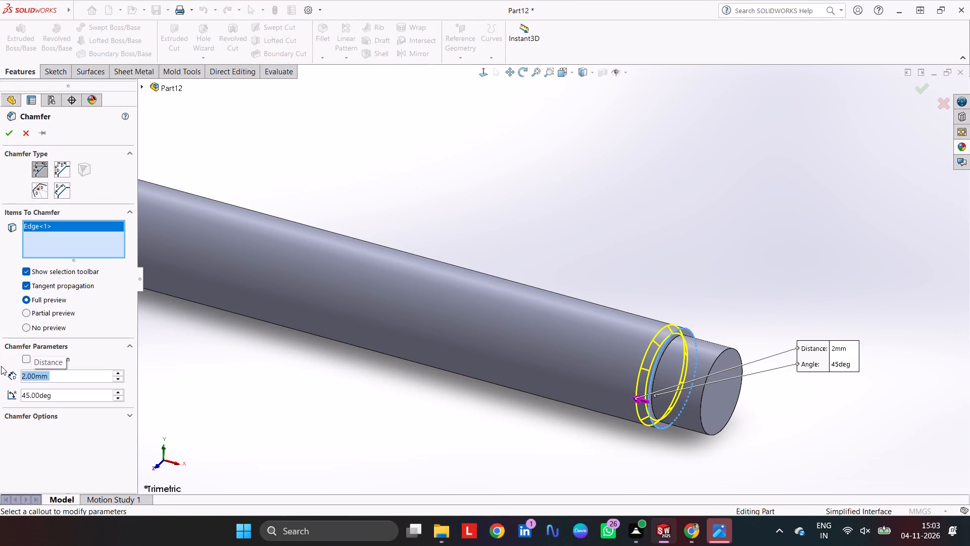
pyautogui.press('Return')
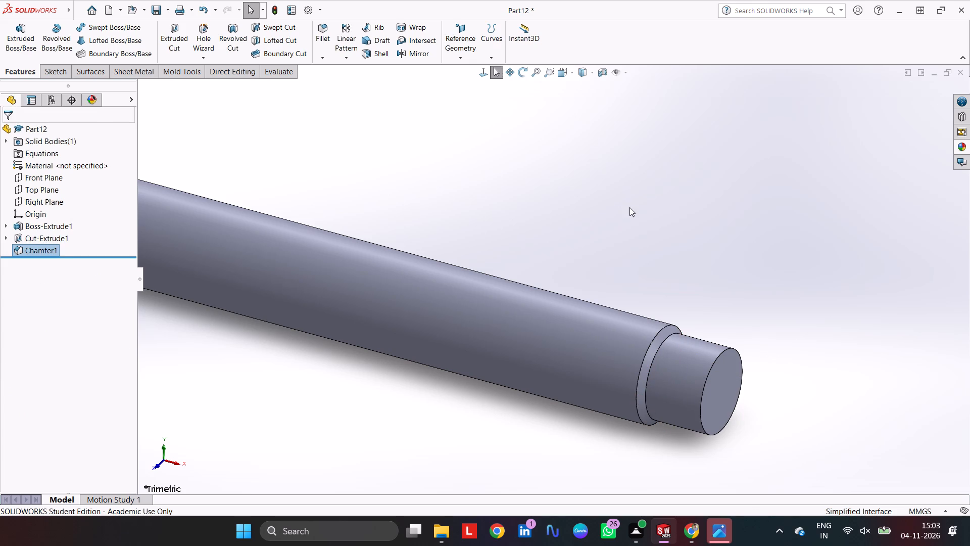
pyautogui.click(629, 207)
# Start a sketch on the reduced end face and add a horizontal, infinite-length construction line through the origin.
pyautogui.scroll(-4, 725, 300)
pyautogui.scroll(6, 724, 300)
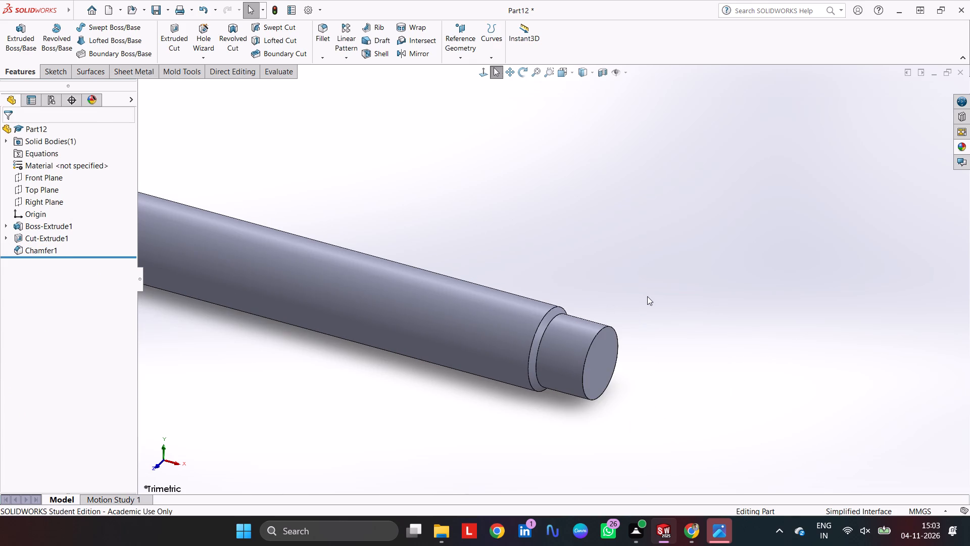
pyautogui.moveTo(630, 297); pyautogui.dragTo(573, 230, button='middle')
pyautogui.click(459, 263)
pyautogui.click(440, 257)
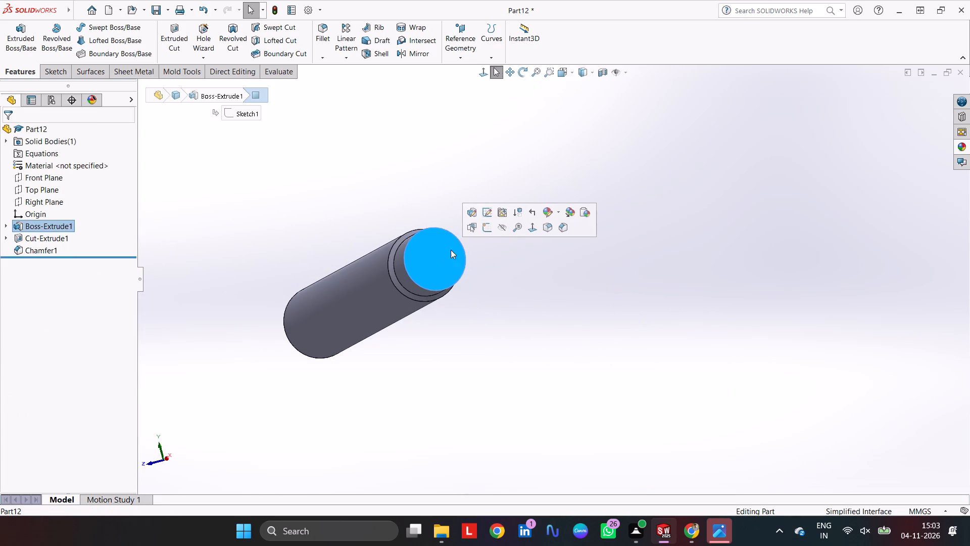
pyautogui.click(485, 225)
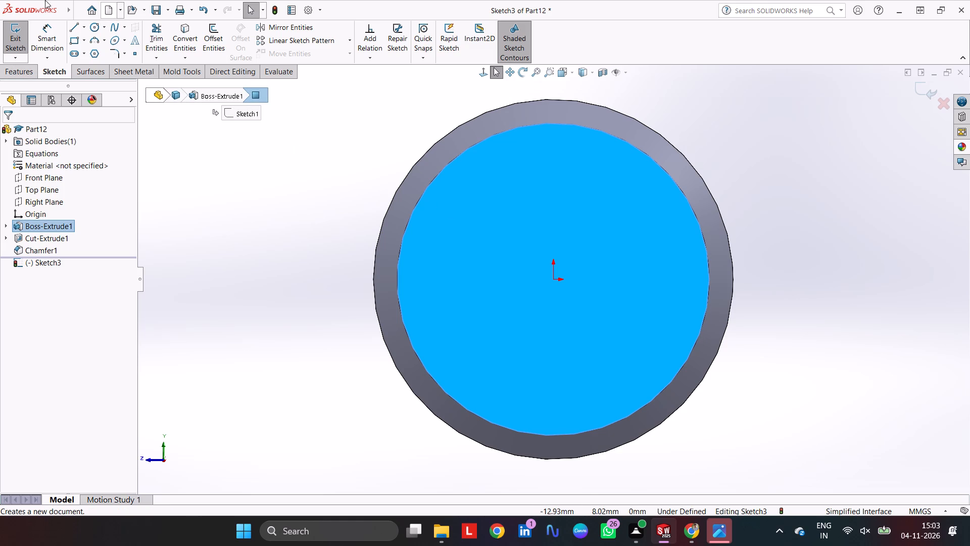
pyautogui.click(75, 30)
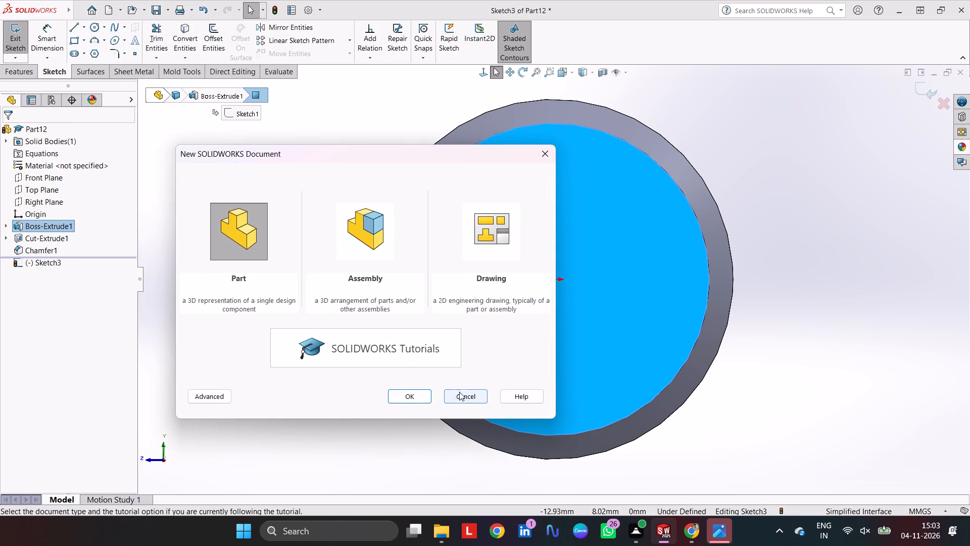
pyautogui.click(461, 395)
pyautogui.click(76, 32)
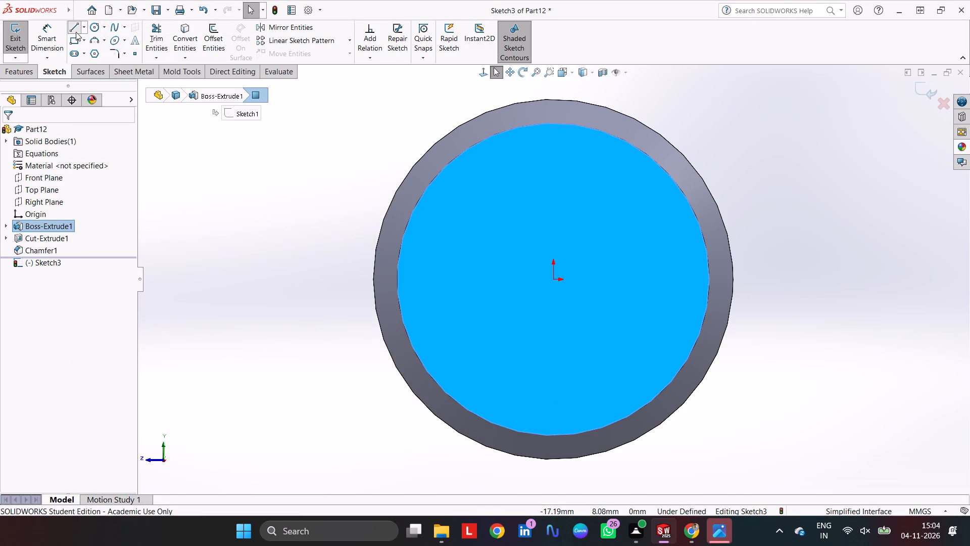
pyautogui.click(47, 218)
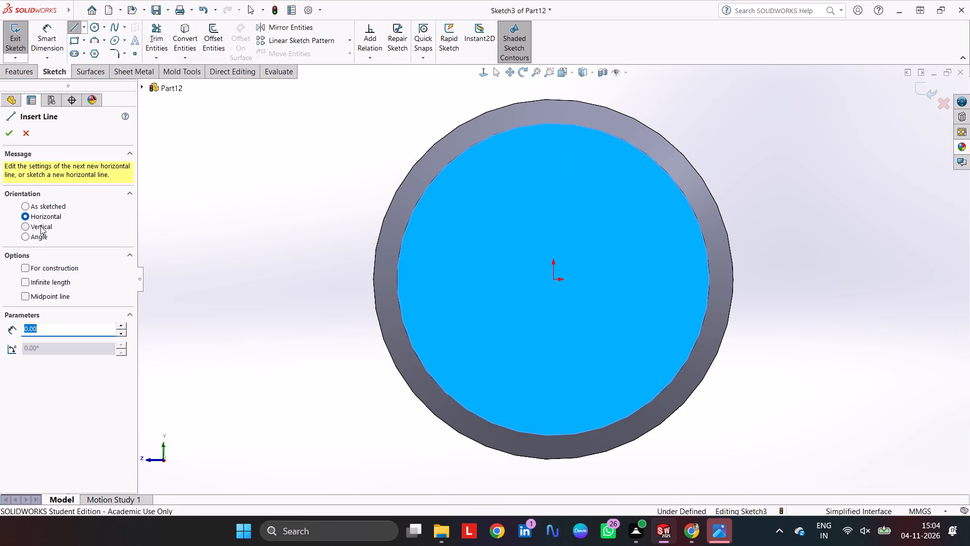
pyautogui.click(48, 282)
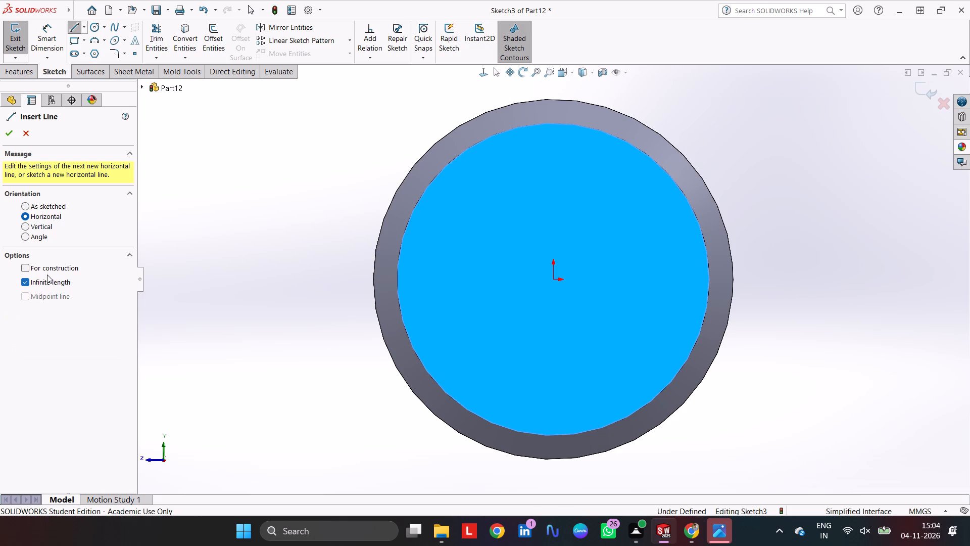
pyautogui.click(47, 271)
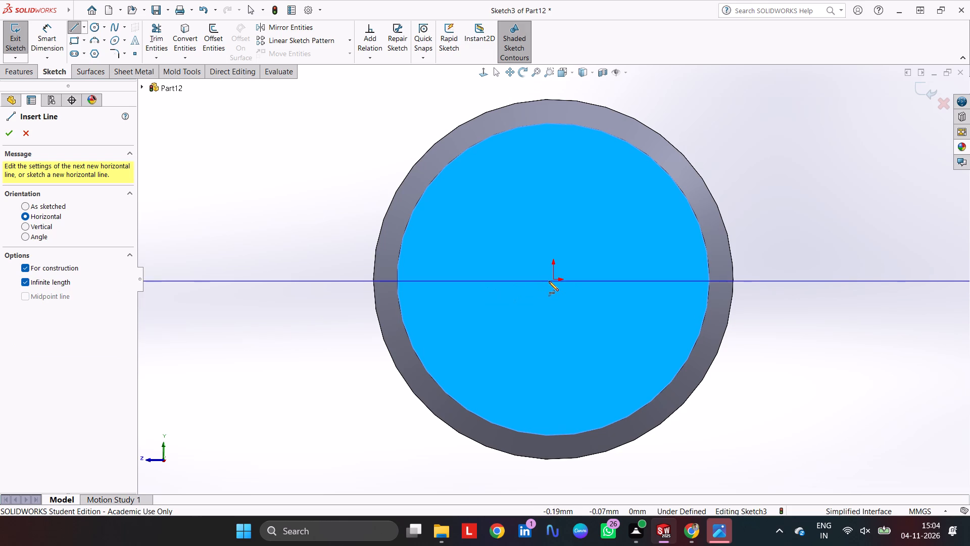
pyautogui.click(552, 279)
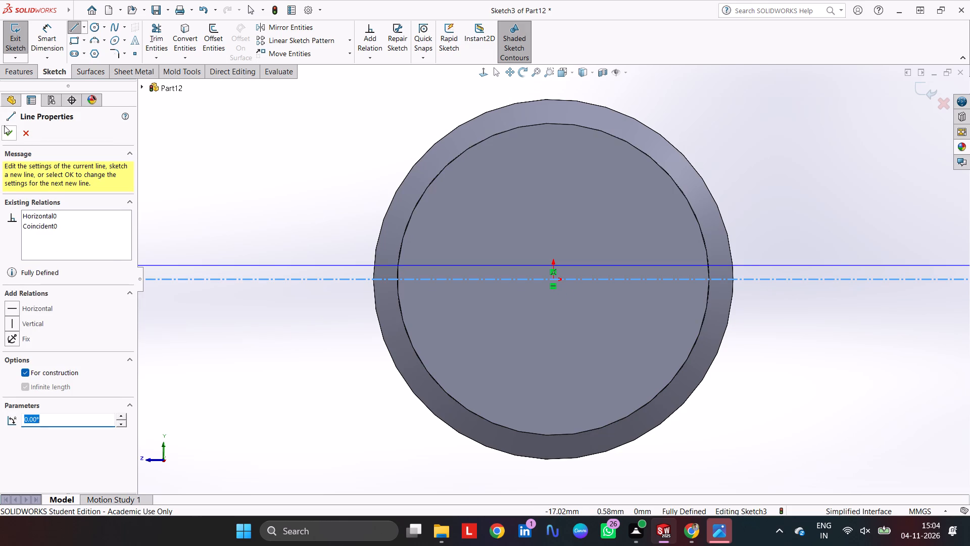
# Add a vertical, infinite-length construction line through the origin of the end-face sketch.
pyautogui.click(5, 133)
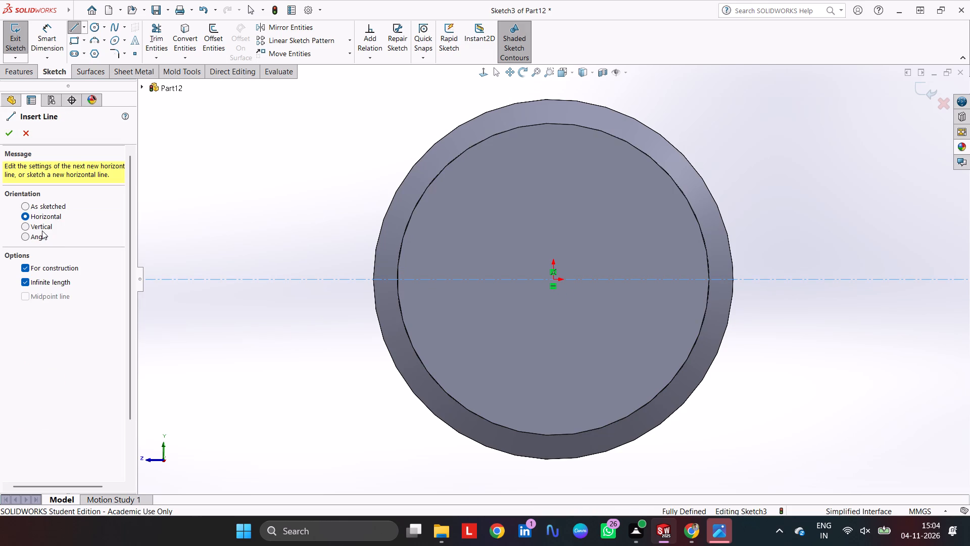
pyautogui.click(42, 229)
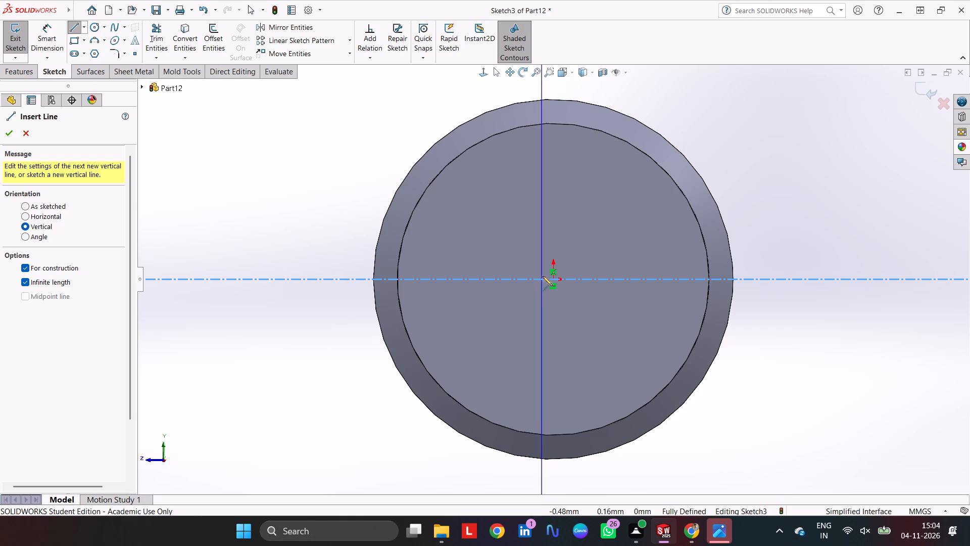
pyautogui.click(553, 280)
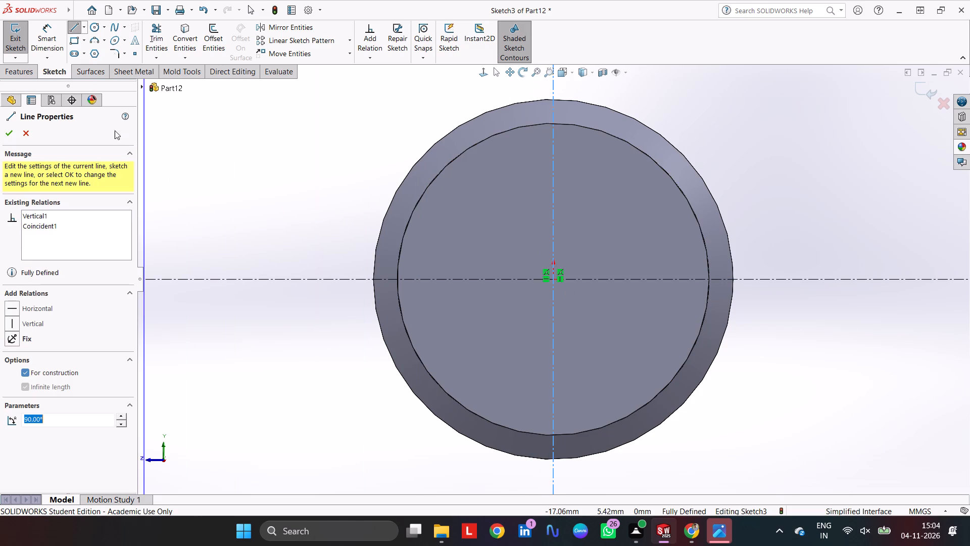
pyautogui.click(7, 138)
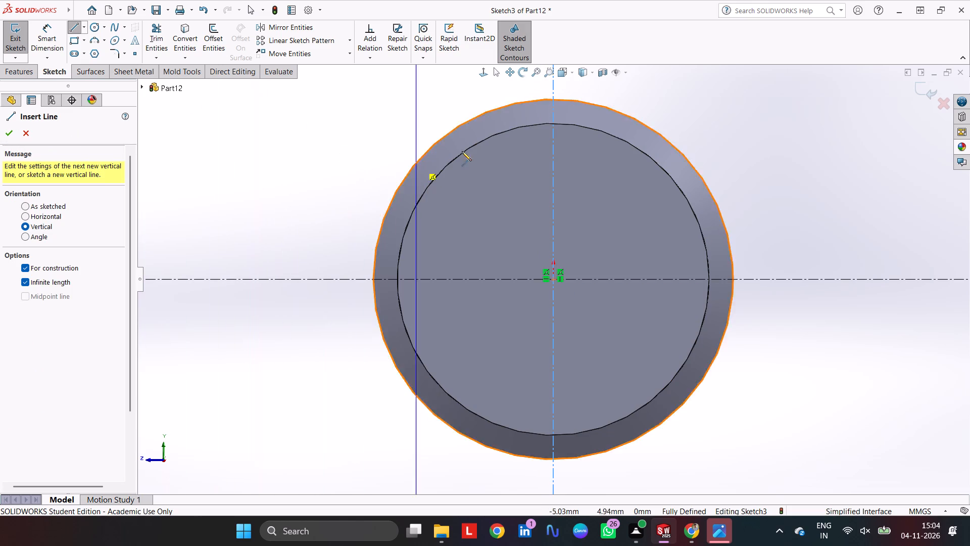
# Sketch a circle of about 1 mm radius, centred where the horizontal construction line meets the reduced end's edge, reaching the shaft's outer edge.
pyautogui.click(99, 24)
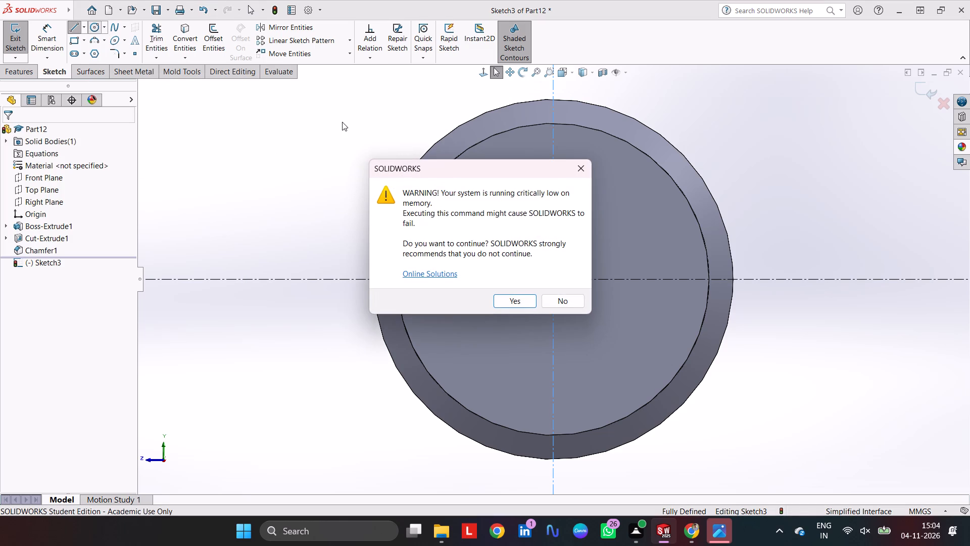
pyautogui.click(515, 298)
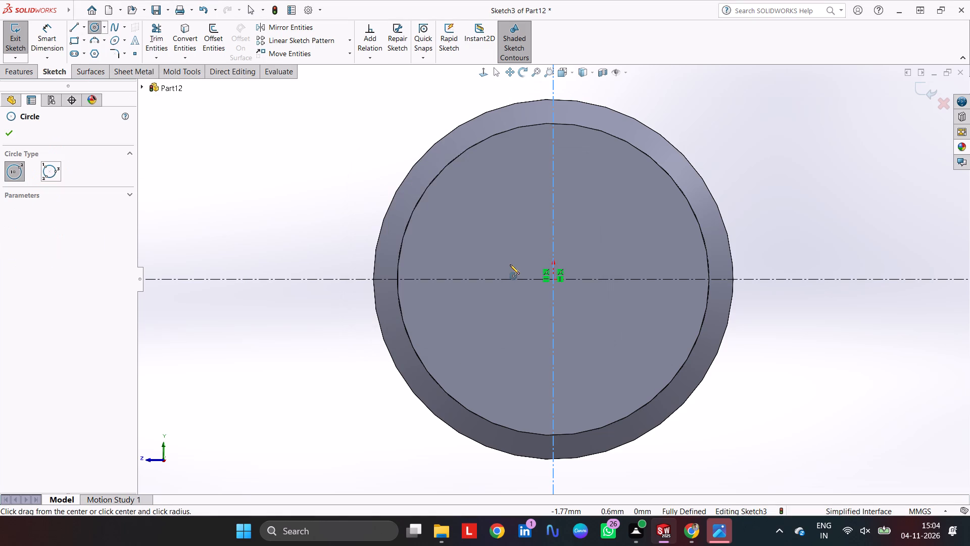
pyautogui.click(397, 280)
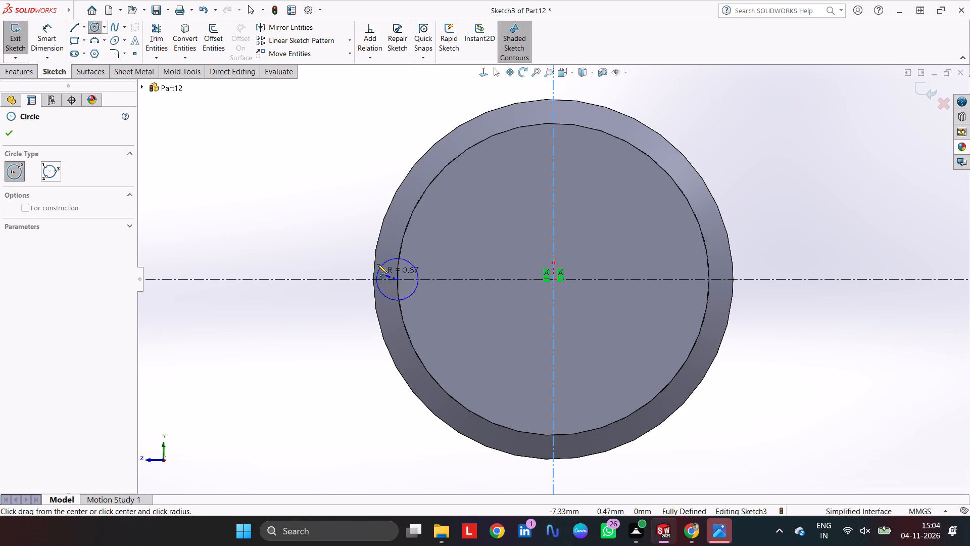
pyautogui.scroll(-3, 398, 283)
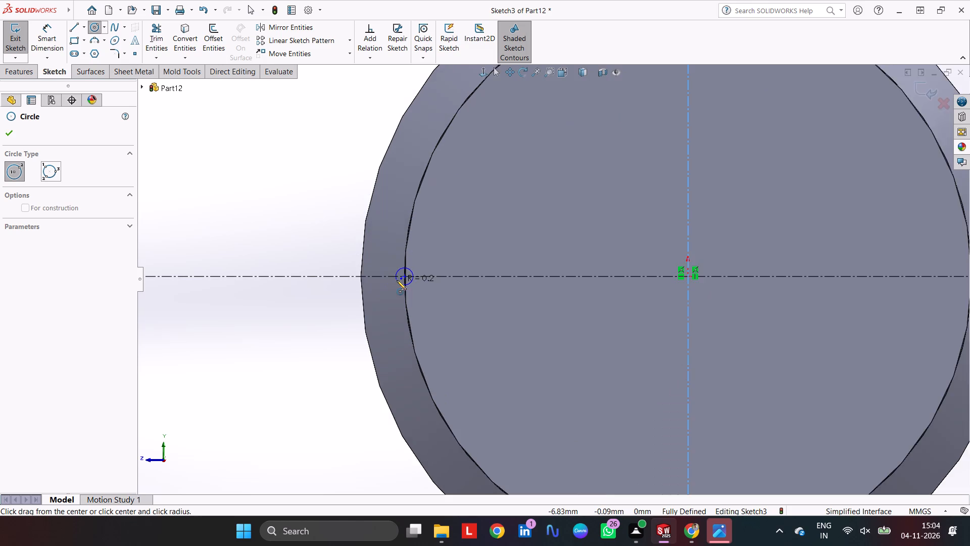
pyautogui.scroll(-2, 397, 280)
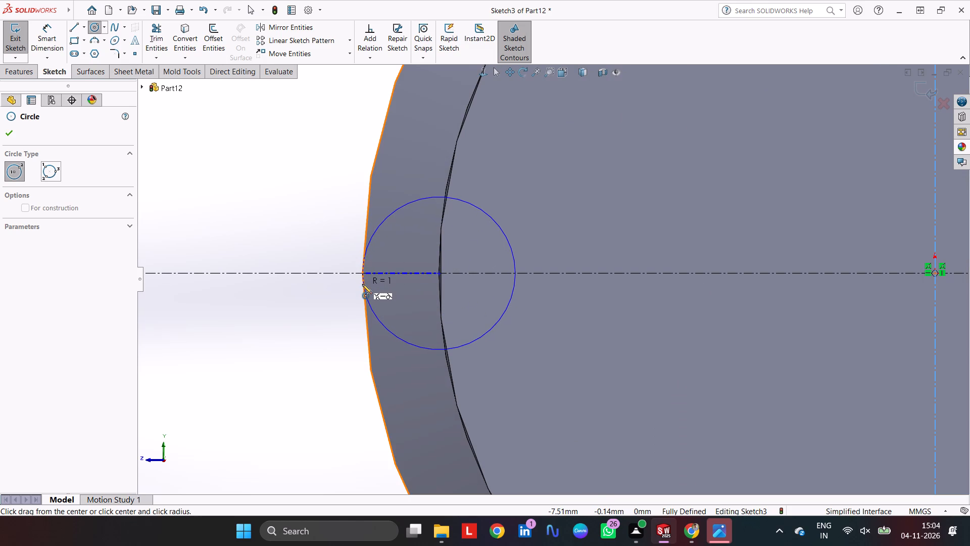
pyautogui.click(362, 285)
pyautogui.scroll(4, 490, 235)
pyautogui.scroll(4, 532, 243)
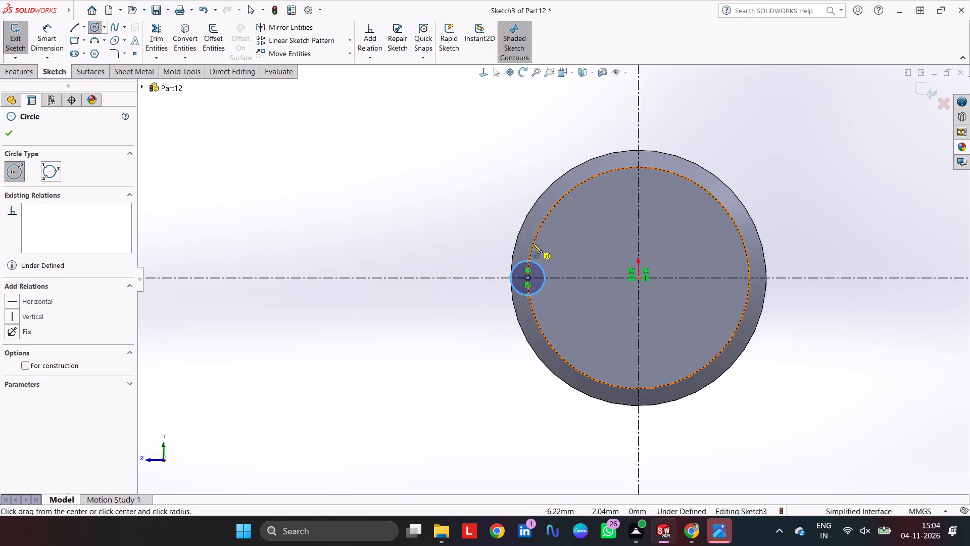
# Dimension the small circle's diameter as 2 mm.
pyautogui.click(40, 28)
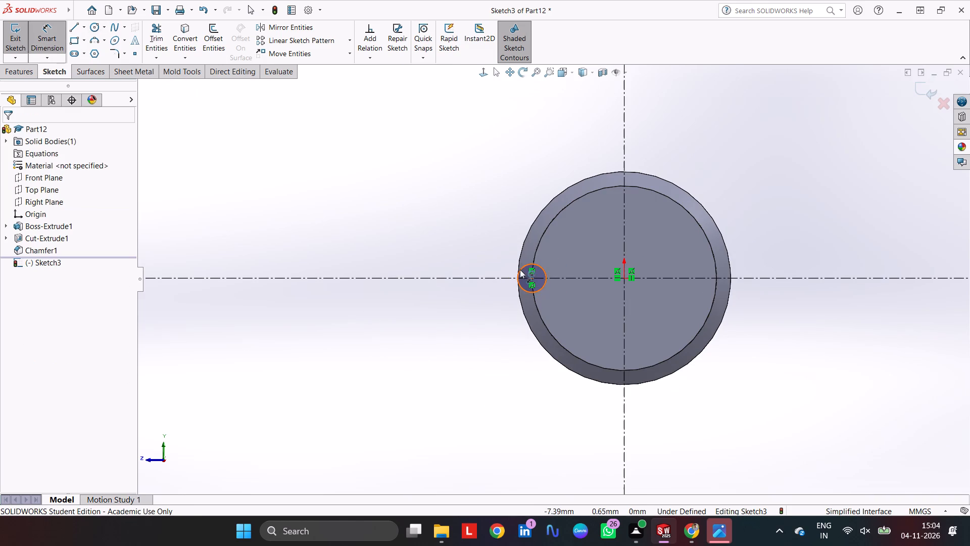
pyautogui.click(521, 272)
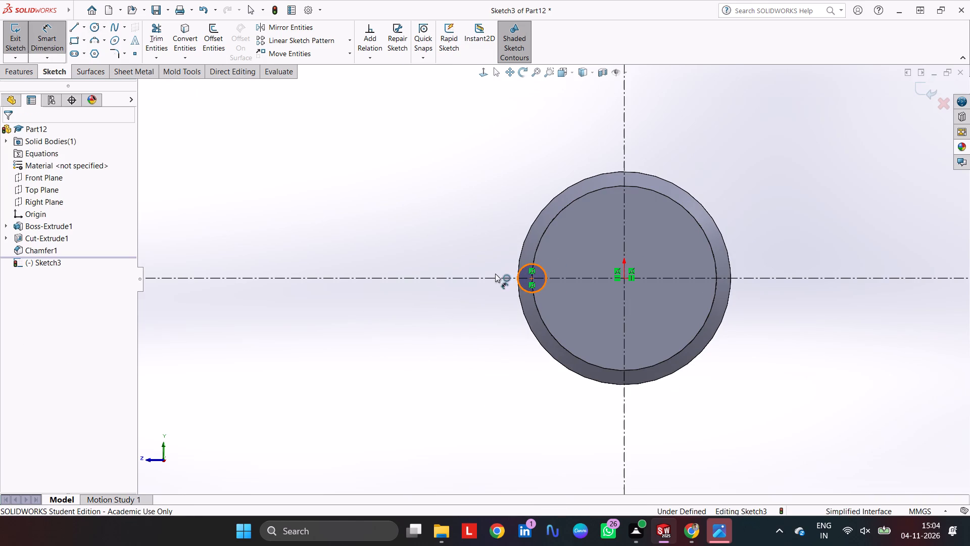
pyautogui.click(493, 265)
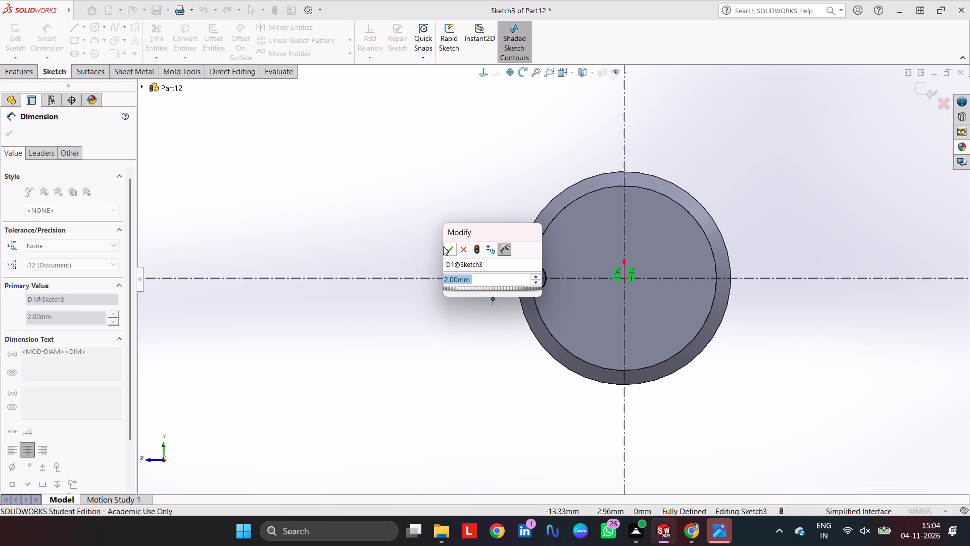
pyautogui.click(447, 251)
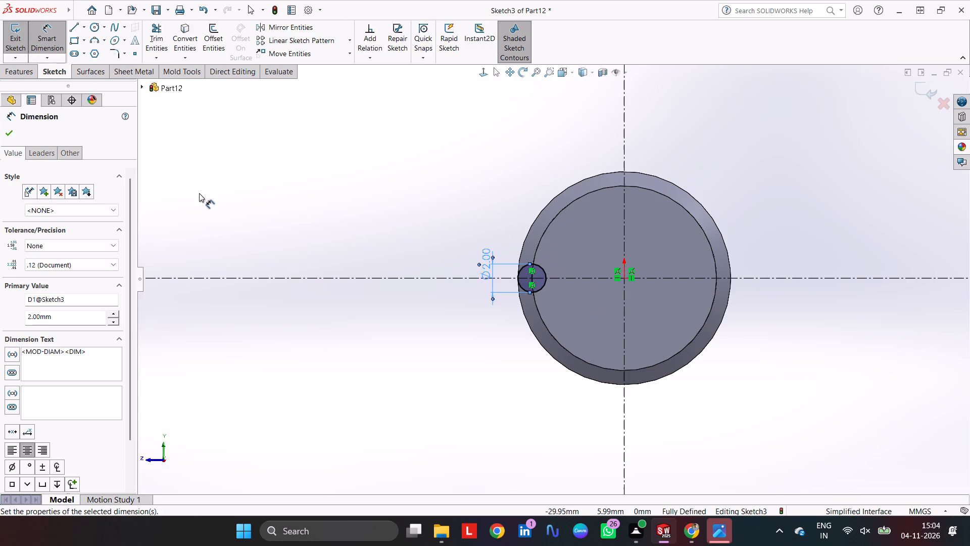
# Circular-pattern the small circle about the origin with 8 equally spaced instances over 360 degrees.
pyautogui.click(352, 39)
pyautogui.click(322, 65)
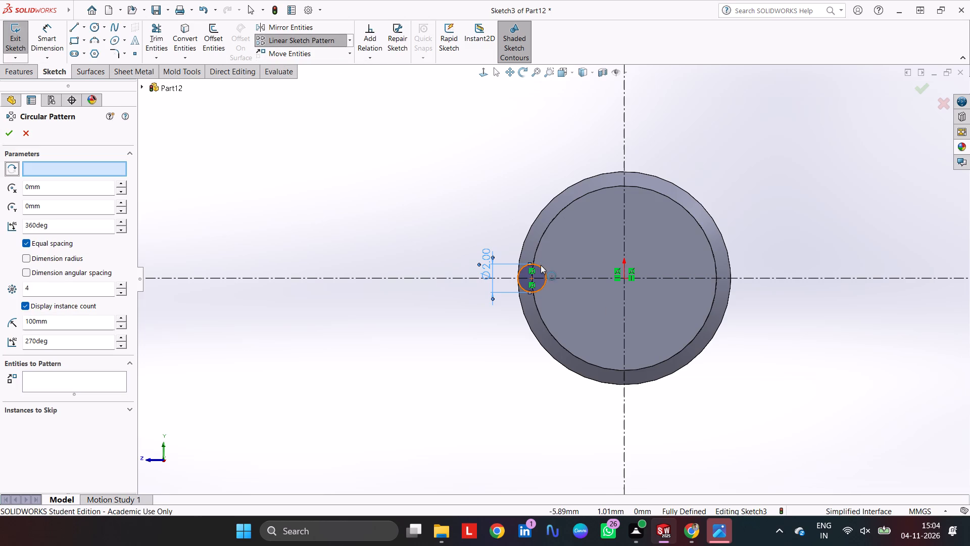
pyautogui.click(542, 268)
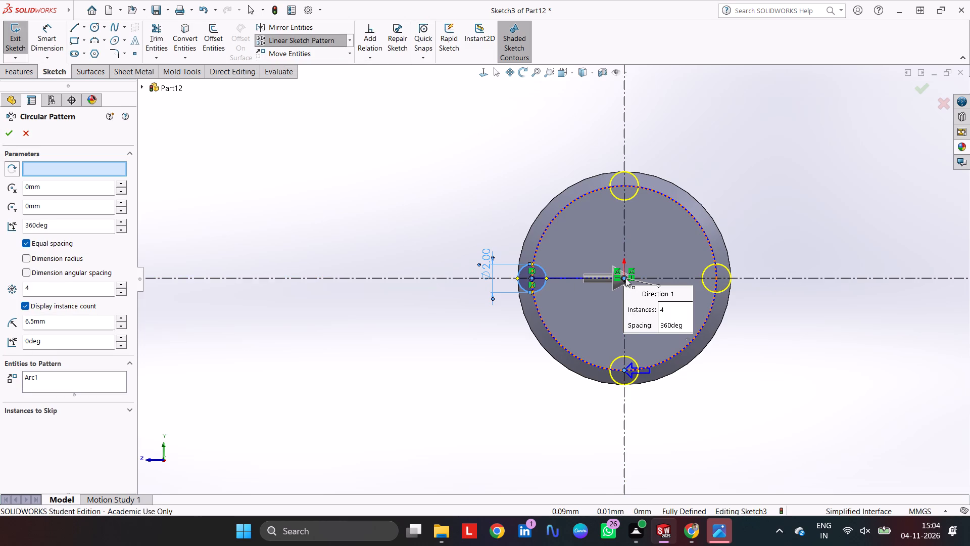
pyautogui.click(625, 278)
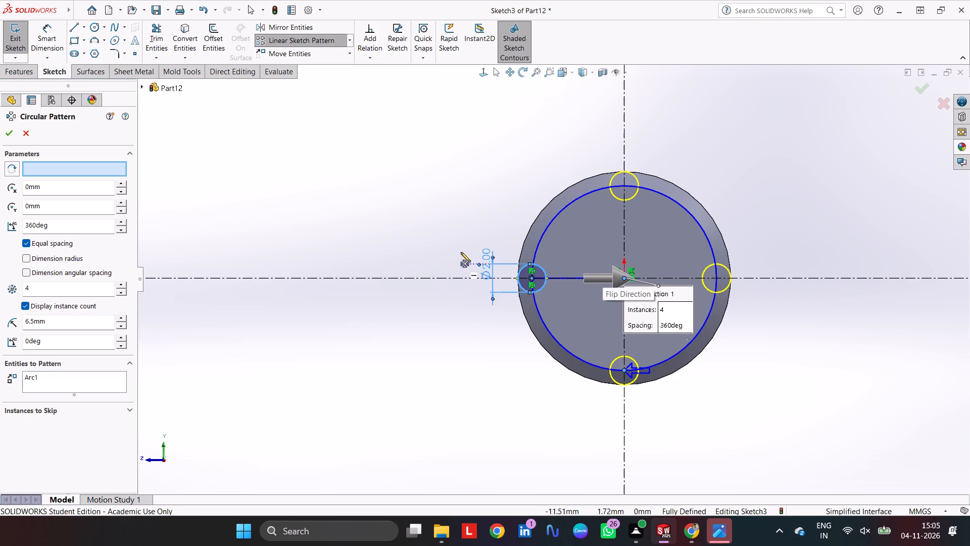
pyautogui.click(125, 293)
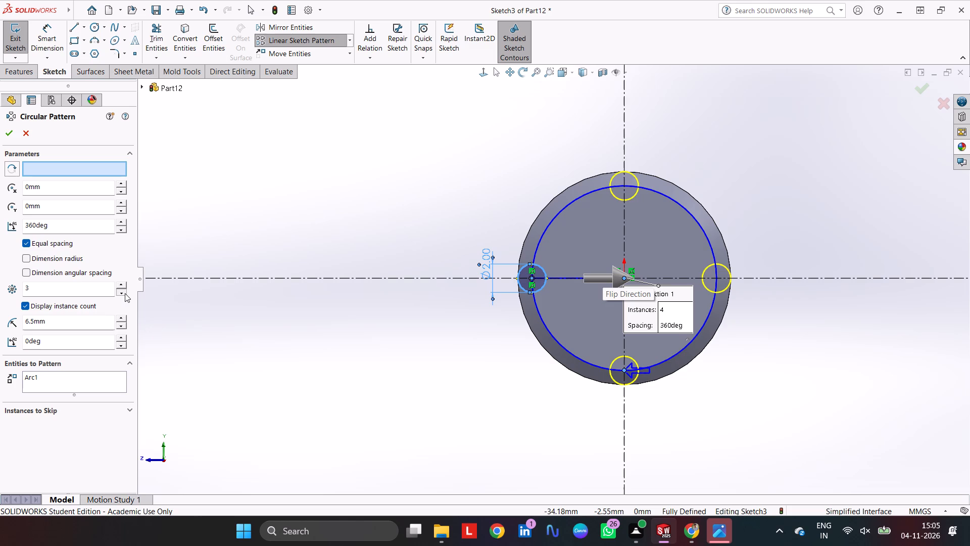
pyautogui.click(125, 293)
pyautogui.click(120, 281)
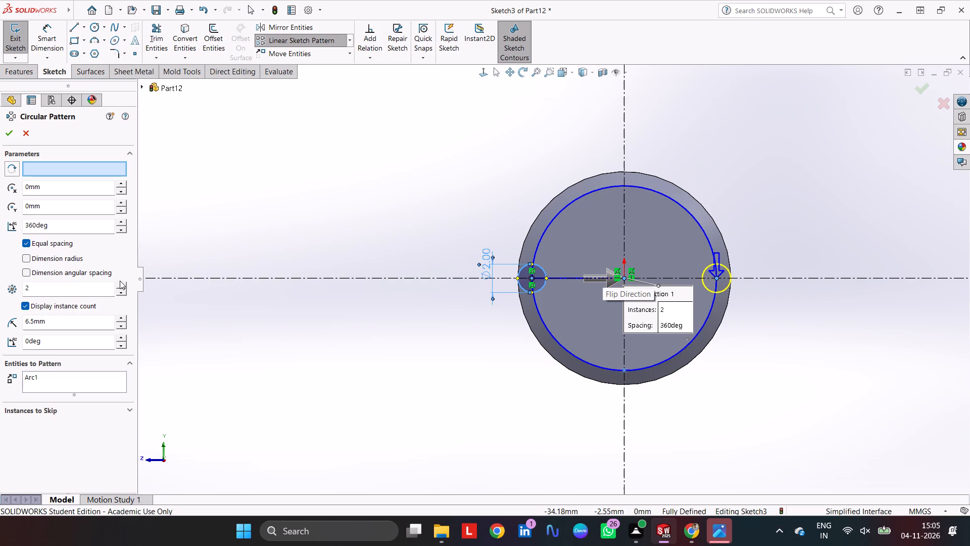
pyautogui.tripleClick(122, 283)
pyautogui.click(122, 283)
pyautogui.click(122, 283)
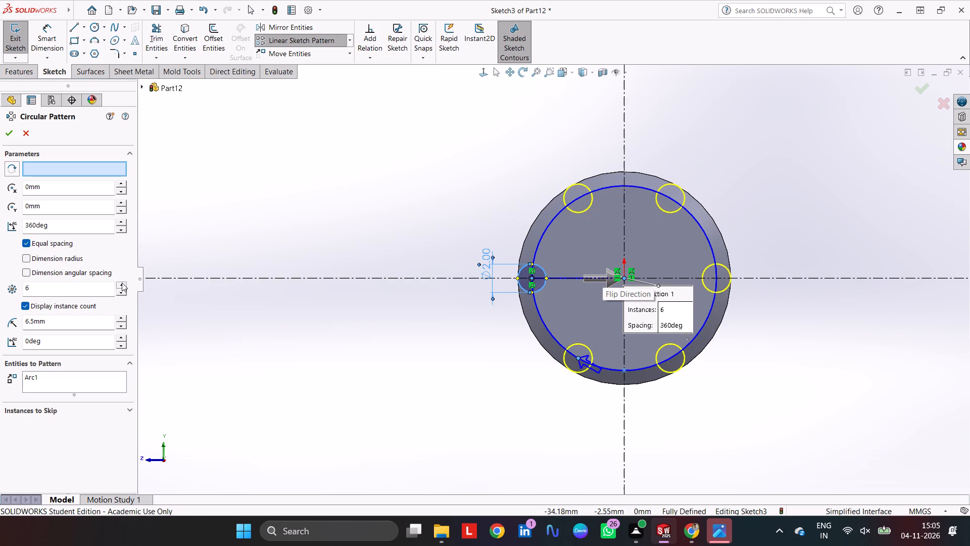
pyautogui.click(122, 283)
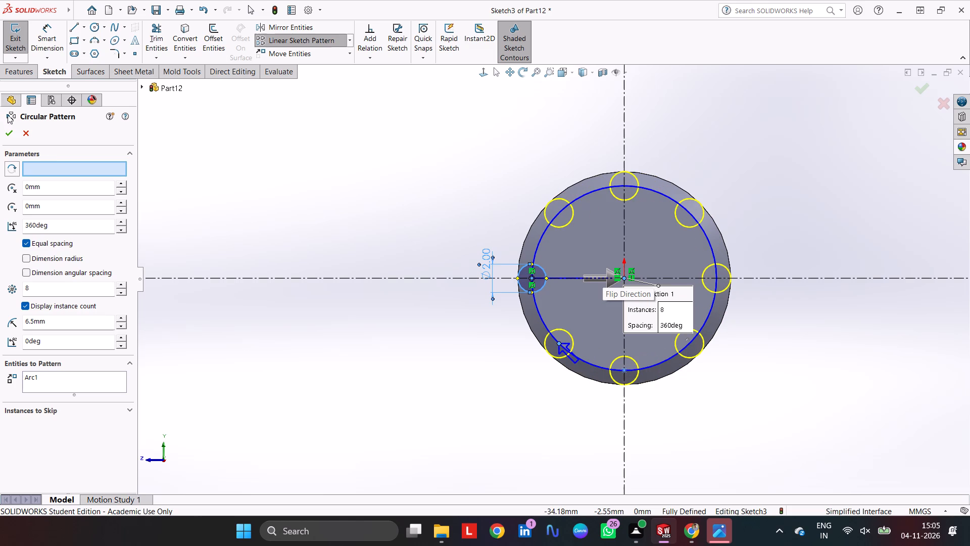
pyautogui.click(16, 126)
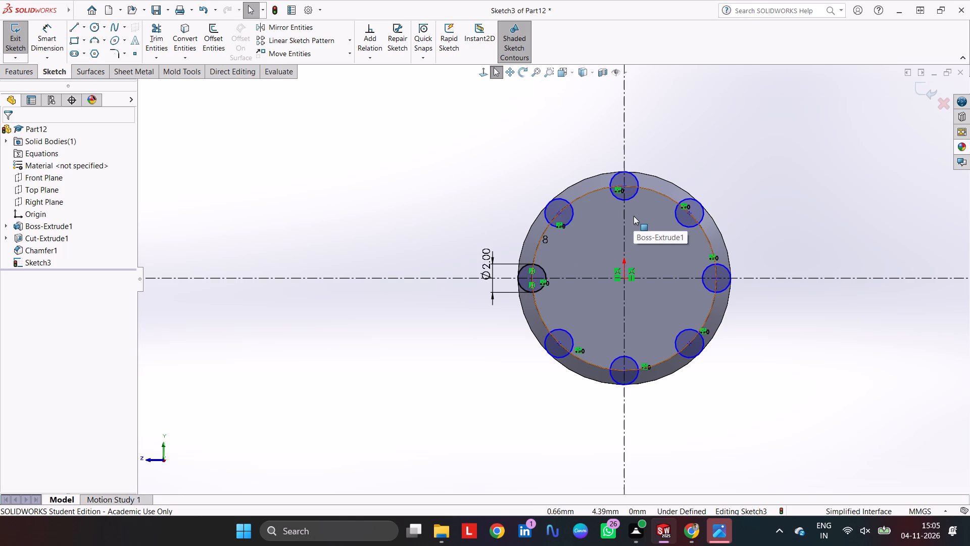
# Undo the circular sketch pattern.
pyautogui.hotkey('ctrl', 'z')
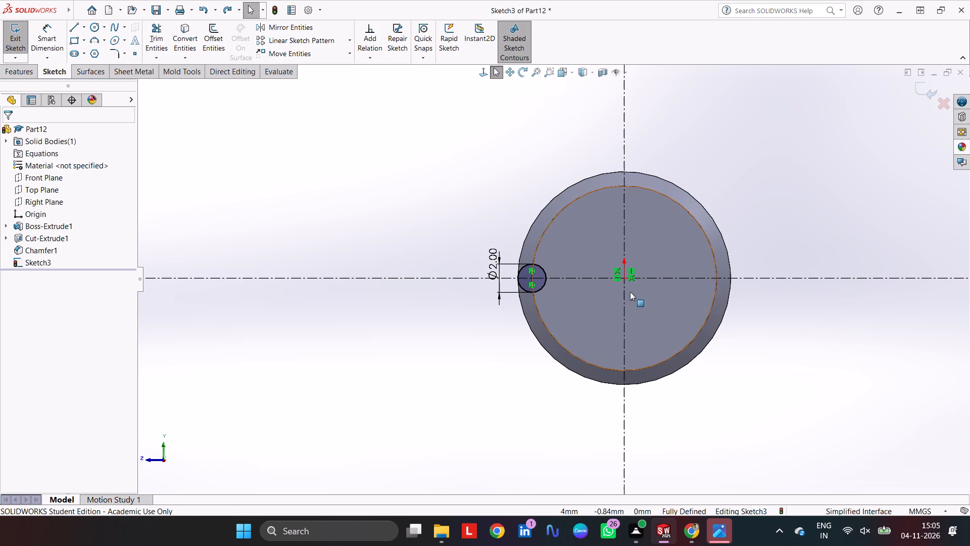
# Create a circular sketch pattern of the 2 mm circle around the origin with 8 equally spaced instances over 360 degrees.
pyautogui.click(542, 266)
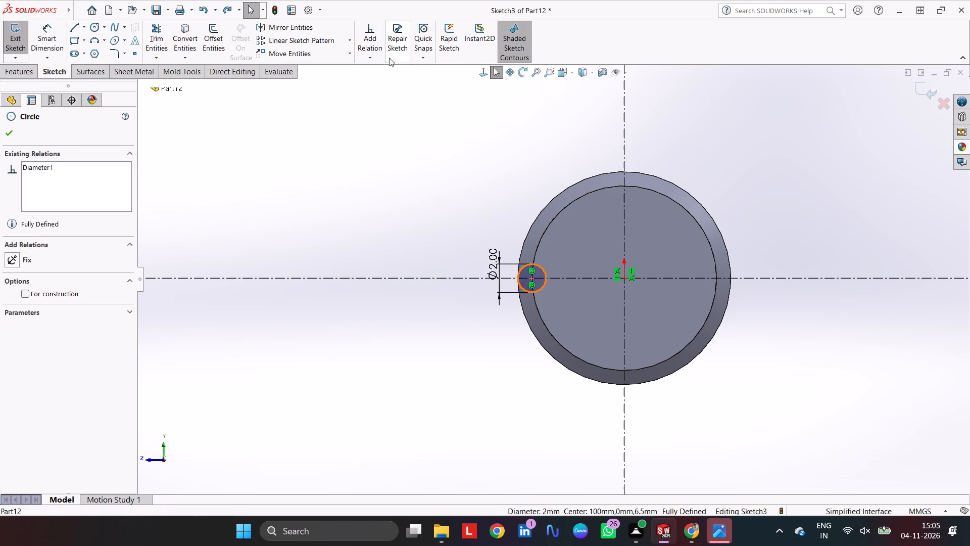
pyautogui.click(350, 35)
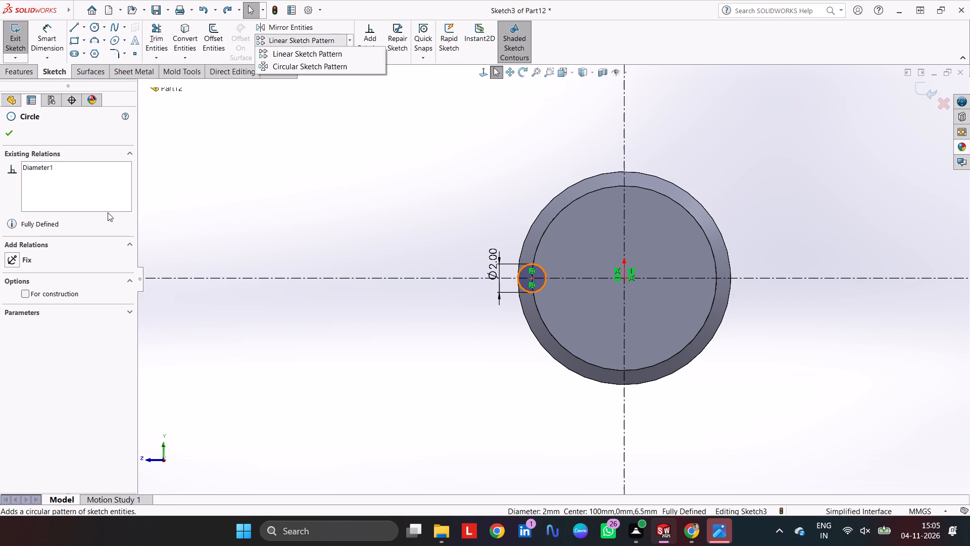
pyautogui.click(360, 68)
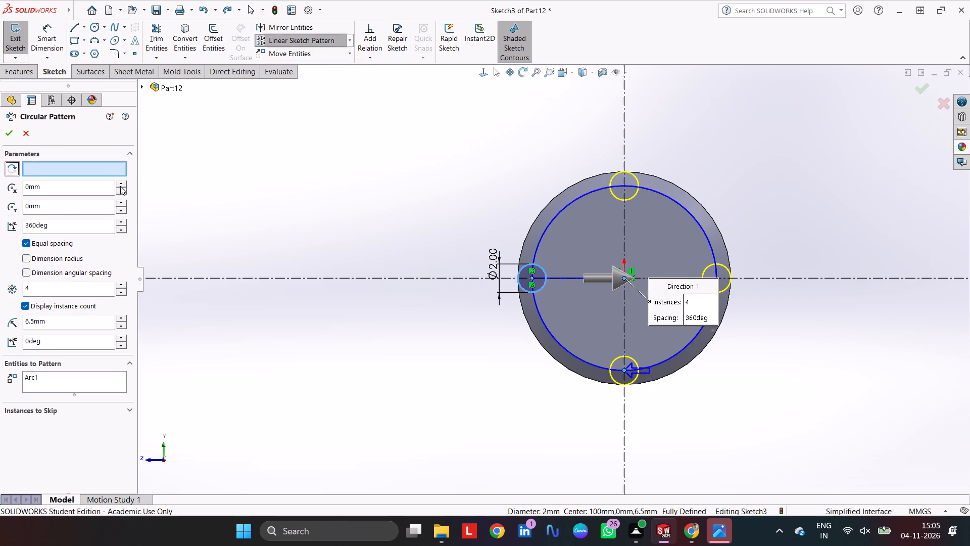
pyautogui.click(624, 278)
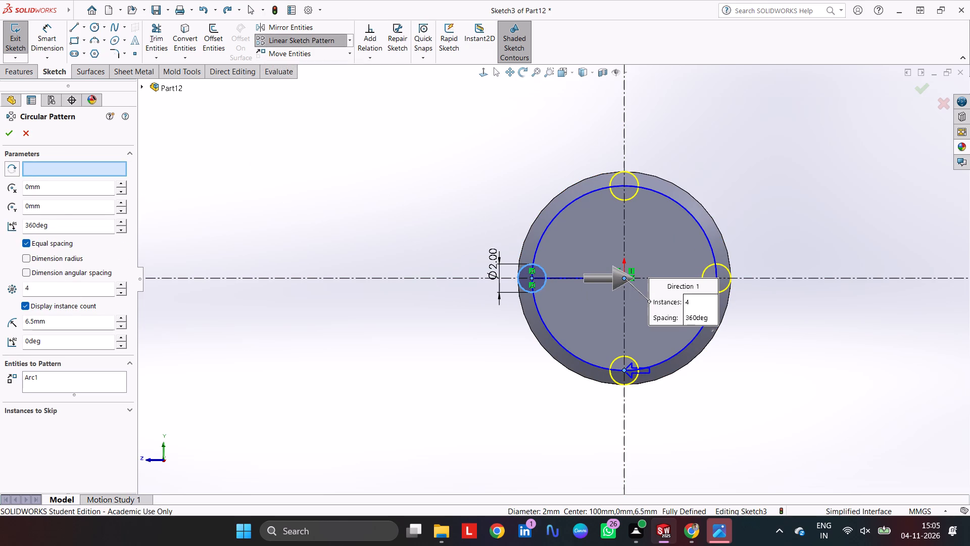
pyautogui.click(70, 170)
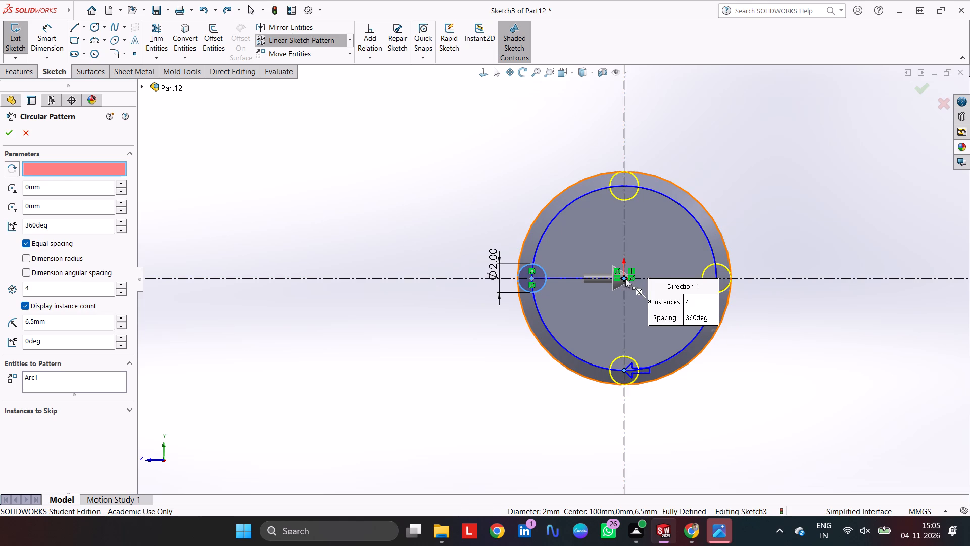
pyautogui.click(625, 279)
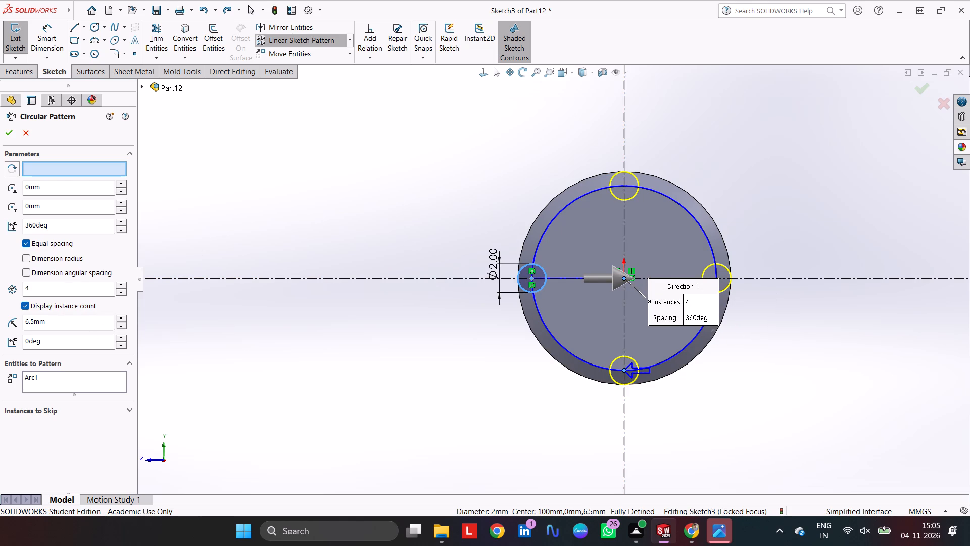
pyautogui.moveTo(77, 292); pyautogui.dragTo(0, 298)
pyautogui.press('8')
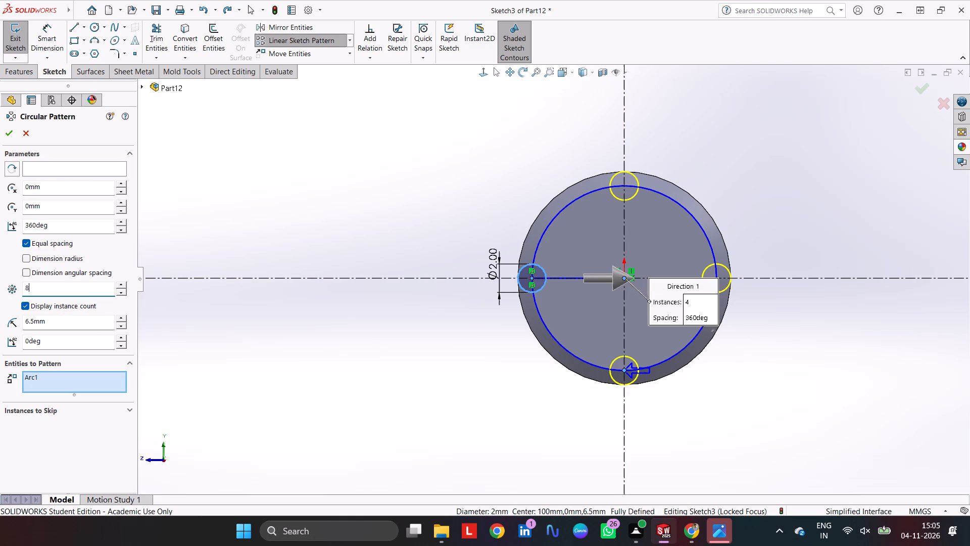
pyautogui.press('Return')
pyautogui.press('Return')
pyautogui.press('Return')
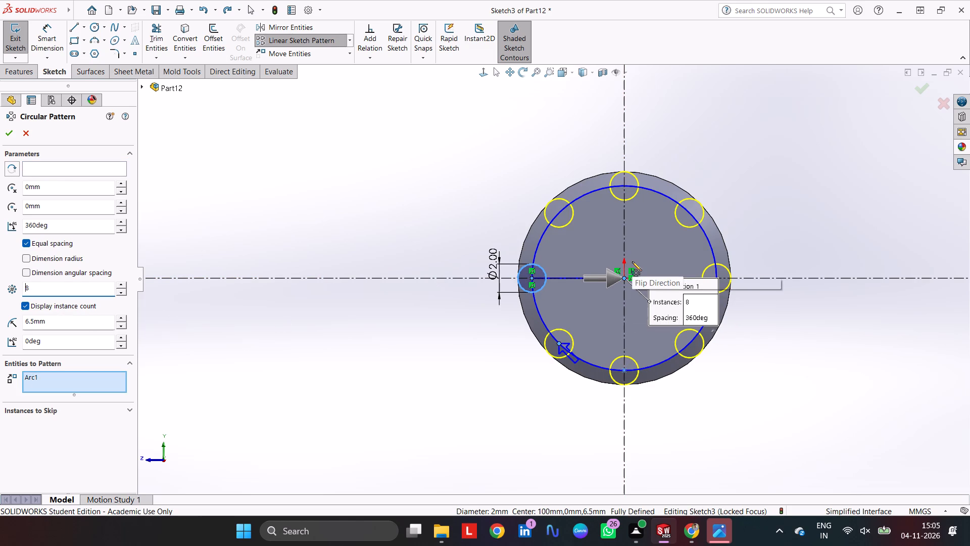
pyautogui.click(14, 140)
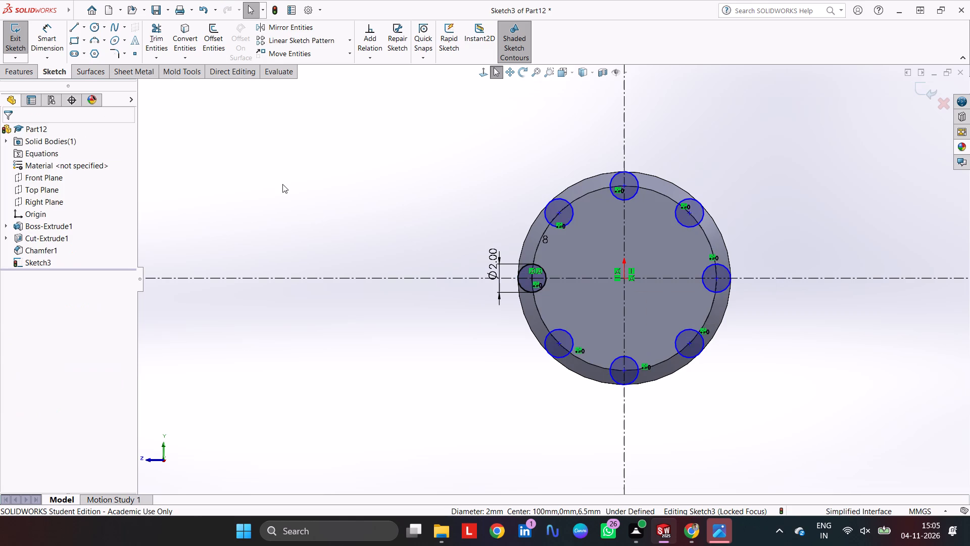
# Make the circular pattern's centre point coincident with the origin so the eight 2 mm circles are centred on the shaft.
pyautogui.click(282, 184)
pyautogui.scroll(-3, 626, 284)
pyautogui.moveTo(498, 164); pyautogui.dragTo(493, 155)
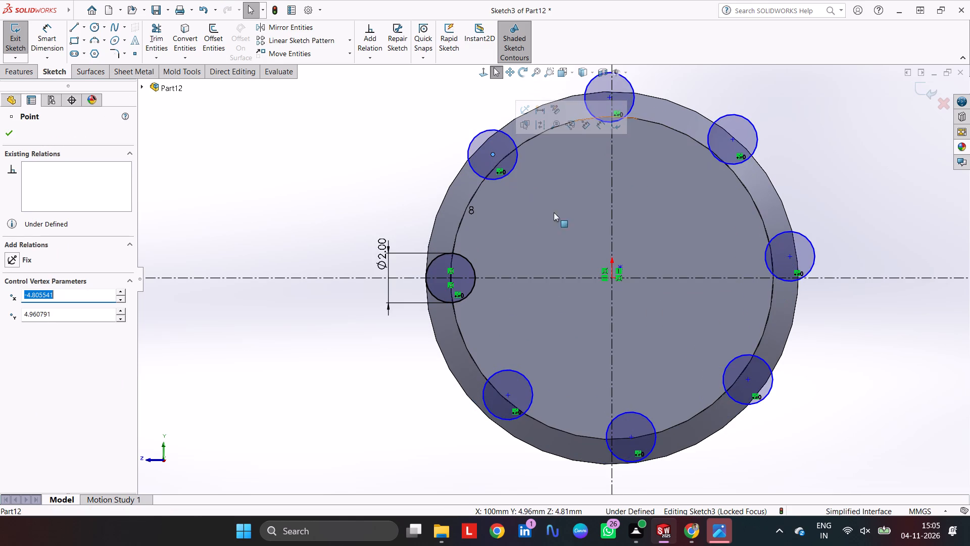
pyautogui.click(617, 265)
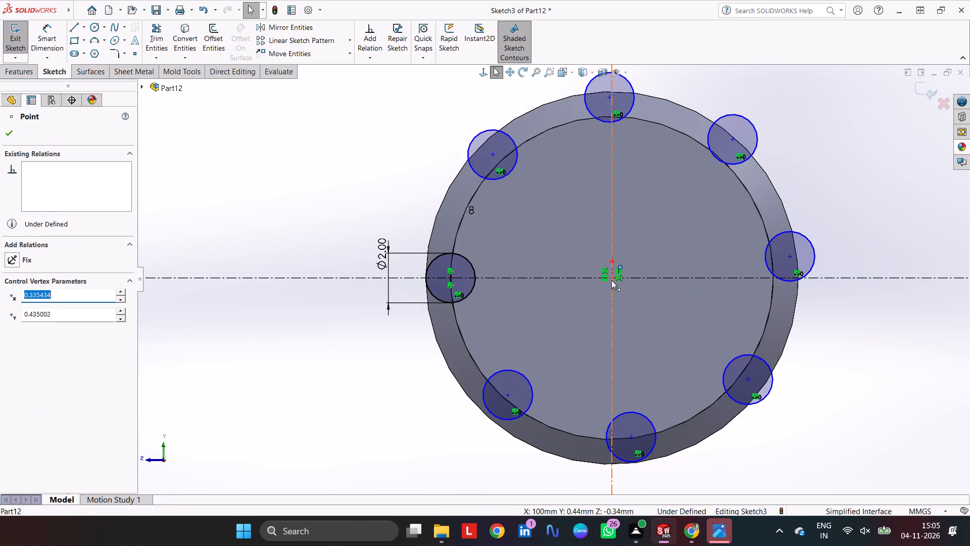
pyautogui.keyDown('ctrl'); pyautogui.click(611, 280); pyautogui.keyUp('ctrl')
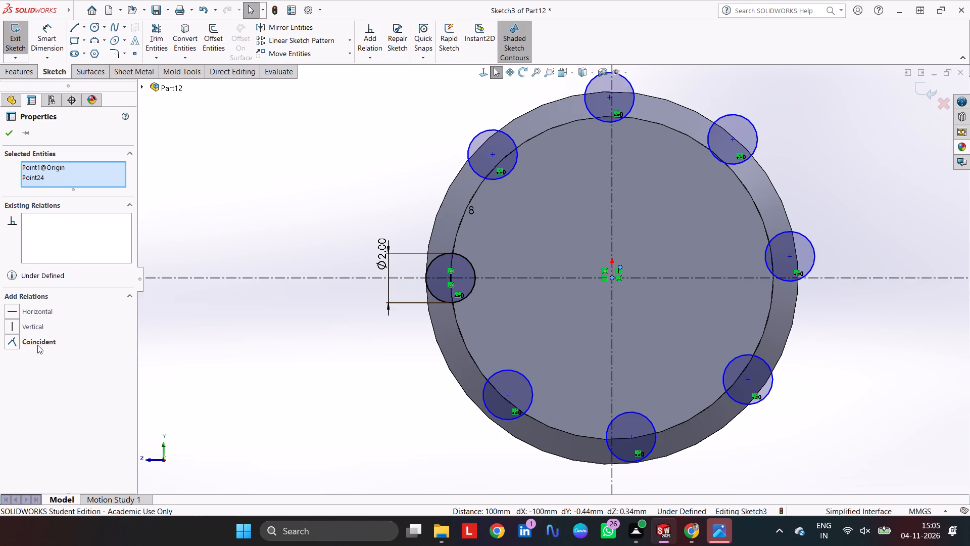
pyautogui.click(37, 345)
pyautogui.click(268, 143)
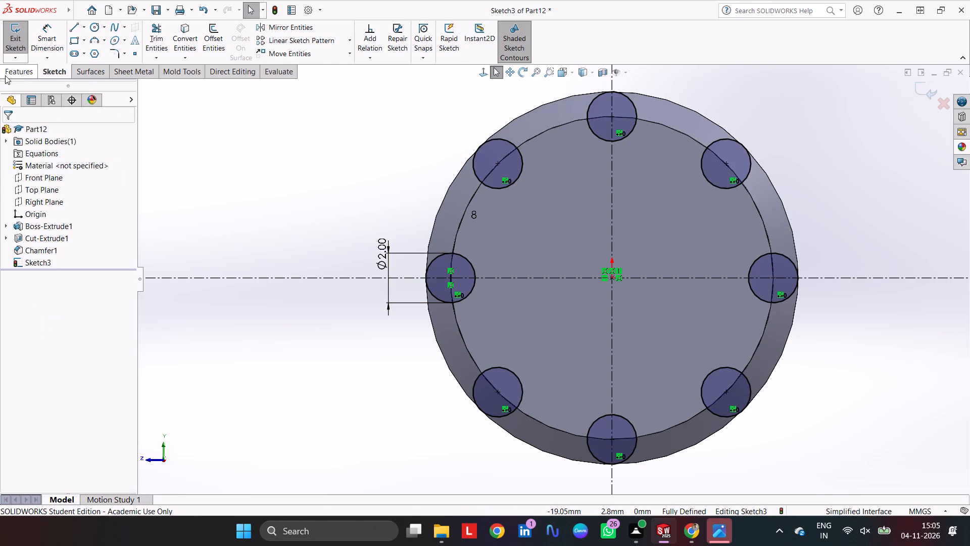
# Extrude the eight circles as a blind 10 mm boss in the reversed direction, back along the shaft, with merged result.
pyautogui.click(5, 75)
pyautogui.click(21, 38)
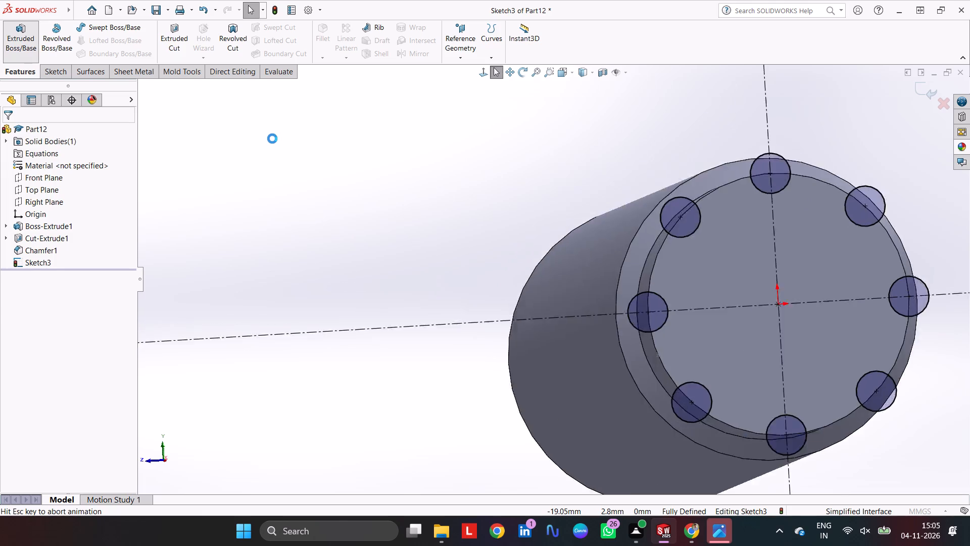
pyautogui.moveTo(472, 212); pyautogui.dragTo(506, 225, button='middle')
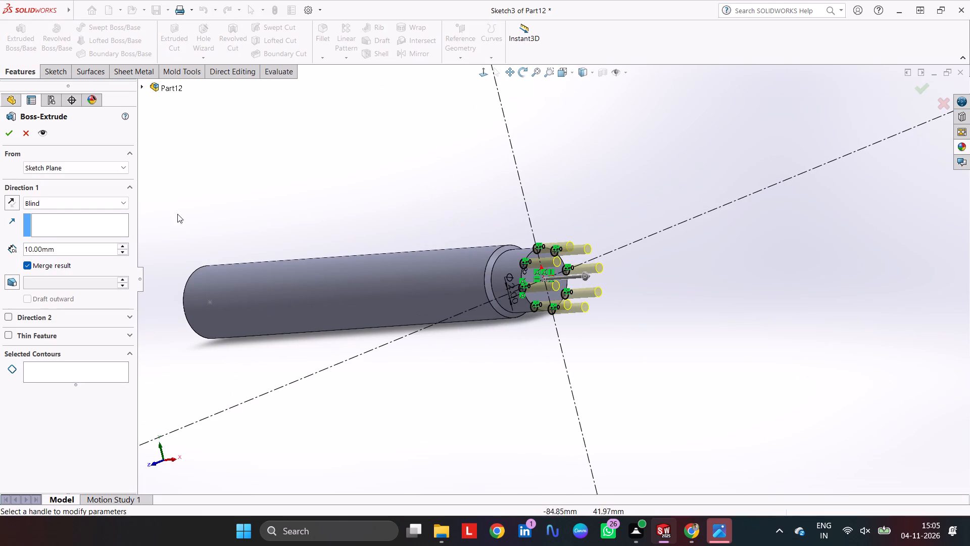
pyautogui.click(20, 202)
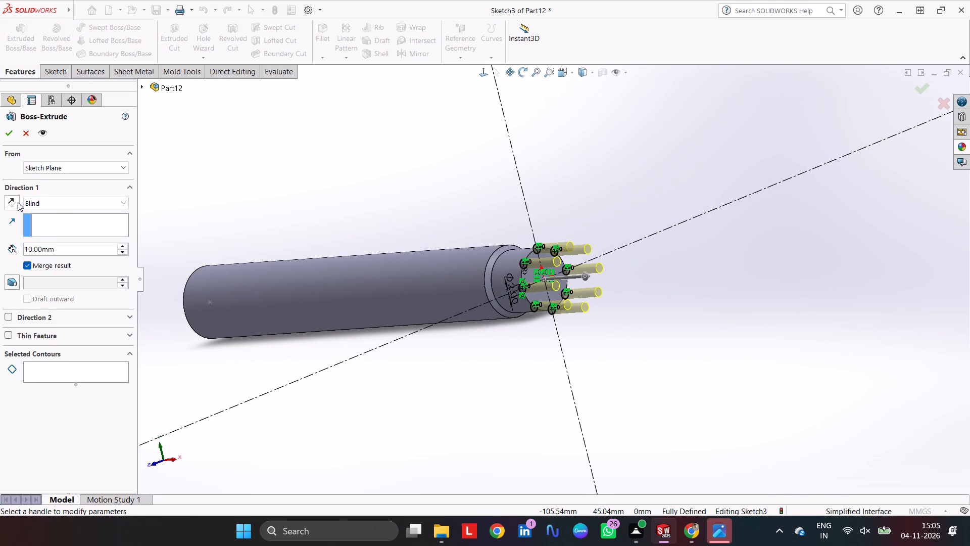
pyautogui.click(13, 198)
pyautogui.moveTo(333, 150); pyautogui.dragTo(365, 187, button='middle')
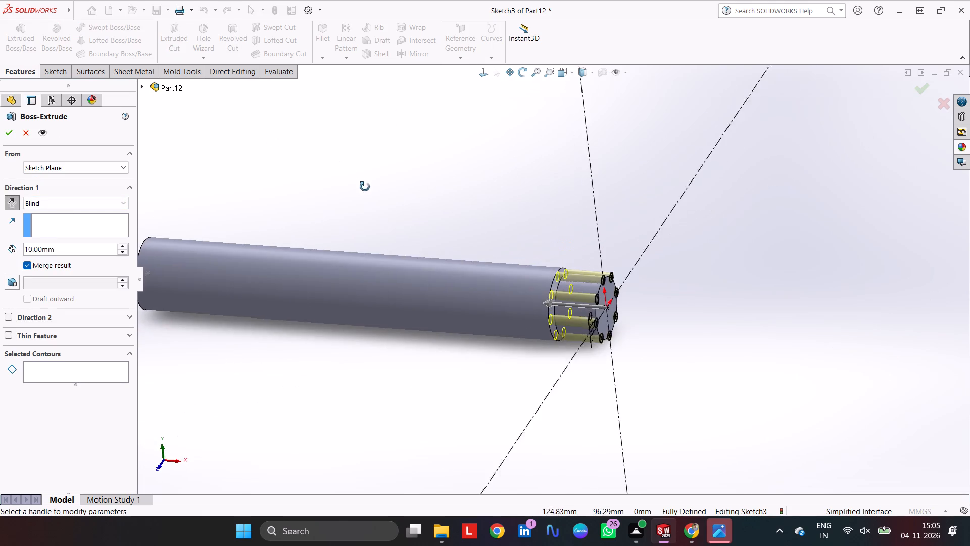
pyautogui.moveTo(365, 187); pyautogui.dragTo(352, 183, button='middle')
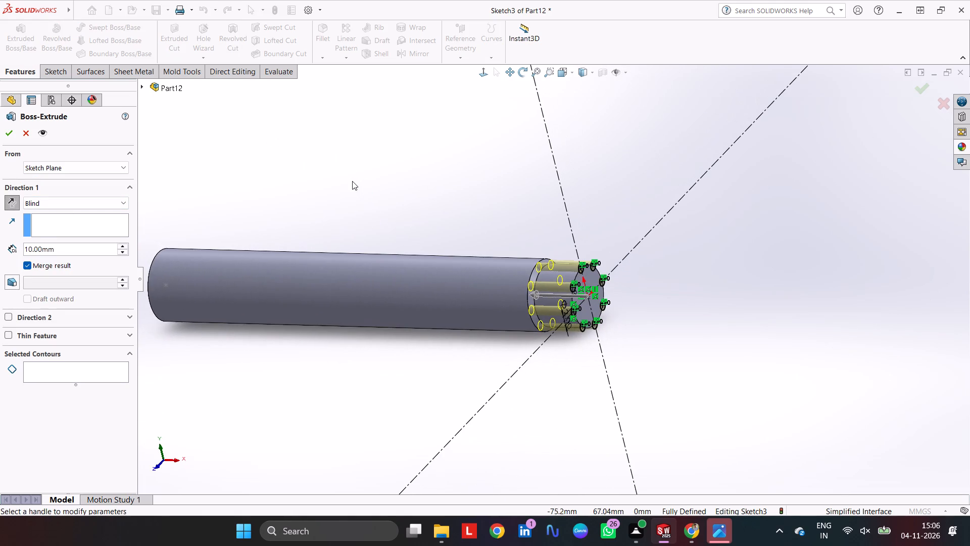
pyautogui.press('Return')
# Examine the ribbed shaft end from several angles and return to the isometric view.
pyautogui.click(475, 209)
pyautogui.moveTo(617, 297); pyautogui.dragTo(630, 268, button='middle')
pyautogui.scroll(-6, 561, 263)
pyautogui.moveTo(736, 243); pyautogui.dragTo(773, 313, button='middle')
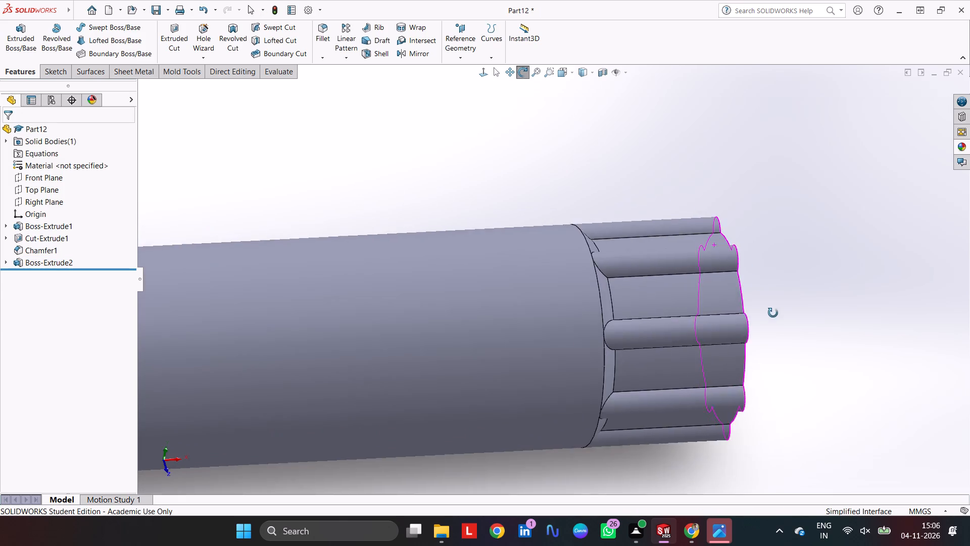
pyautogui.moveTo(773, 313); pyautogui.dragTo(677, 330, button='middle')
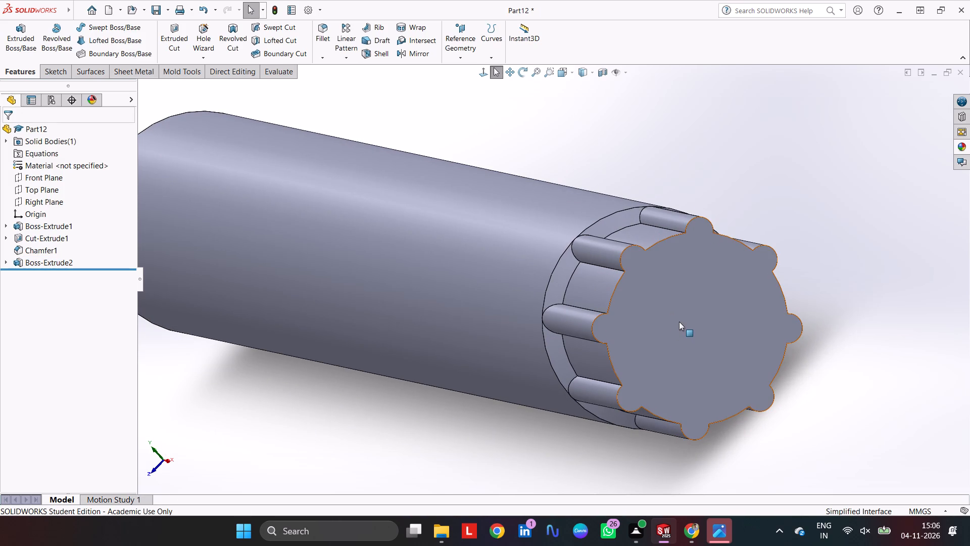
pyautogui.scroll(3, 691, 304)
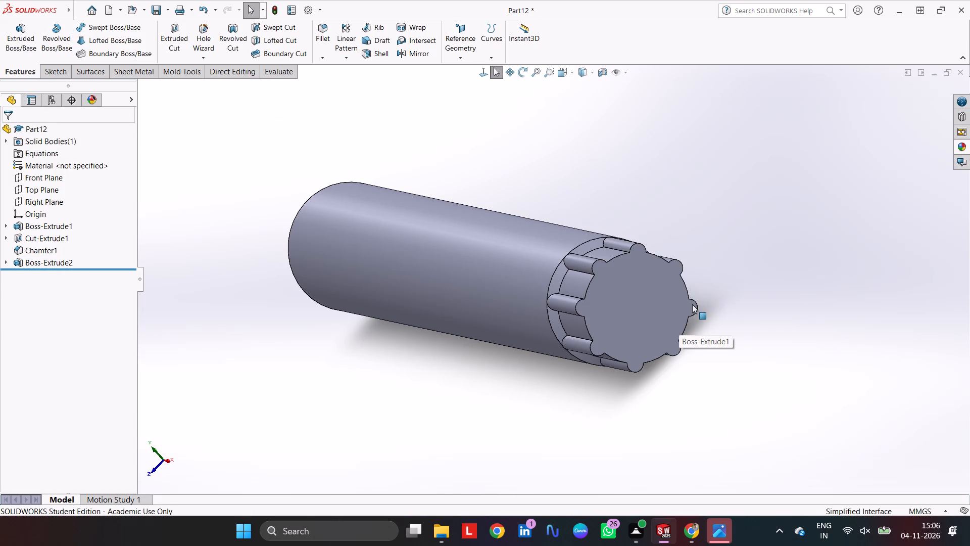
pyautogui.click(713, 216)
pyautogui.hotkey('ctrl', '7')
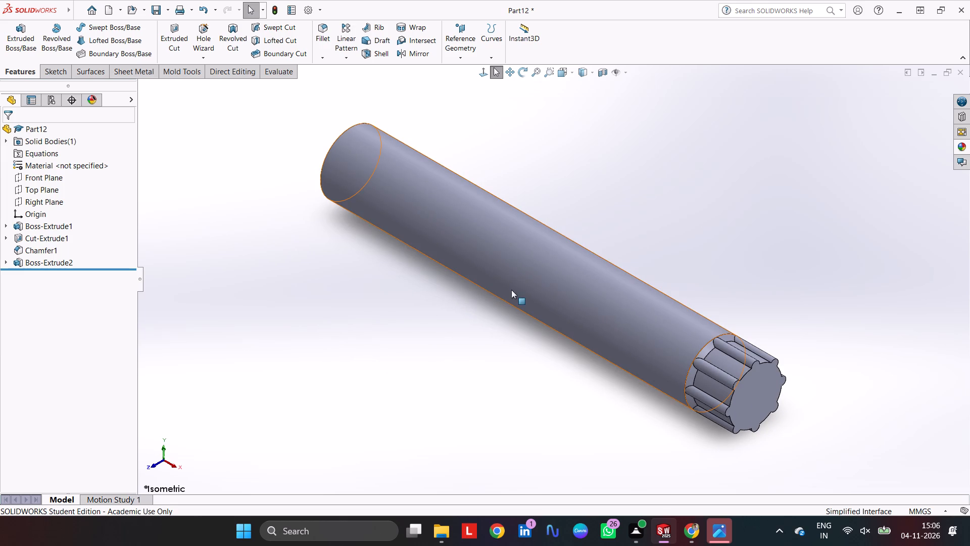
# Start a sketch on the Top Plane and draw an infinite horizontal construction line through the origin.
pyautogui.click(35, 187)
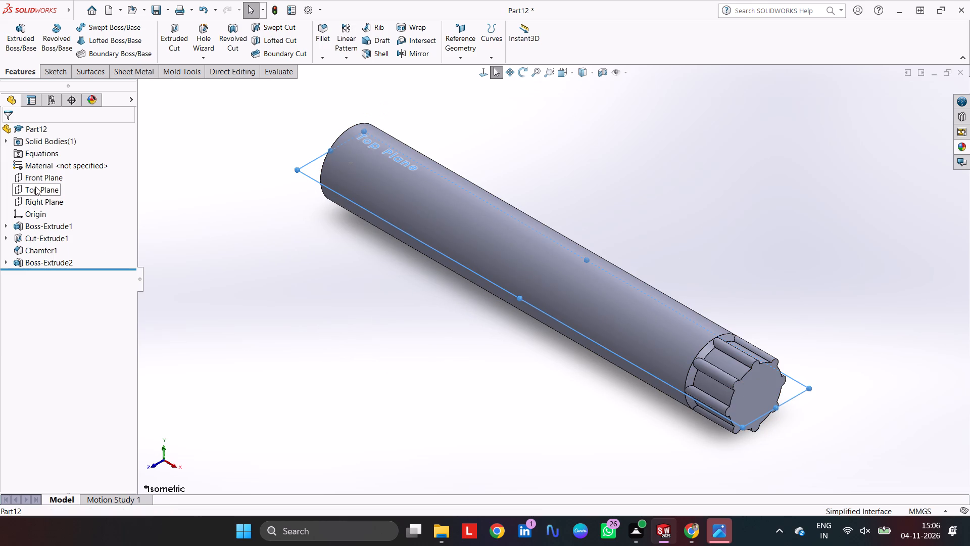
pyautogui.click(45, 76)
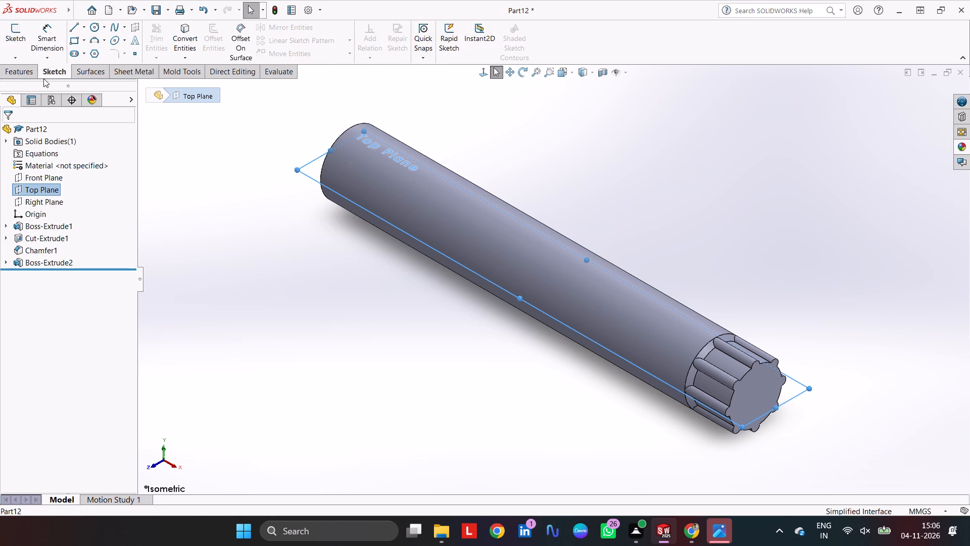
pyautogui.click(22, 26)
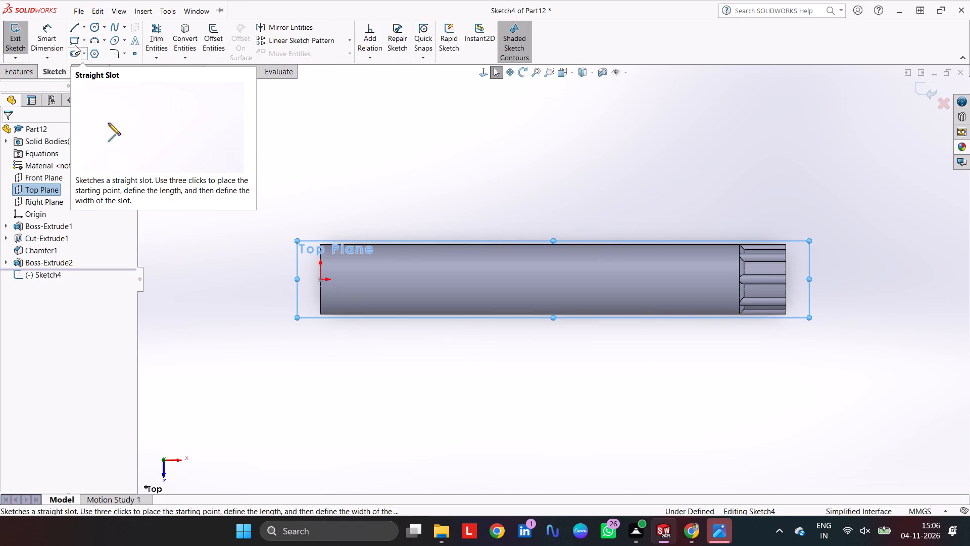
pyautogui.click(76, 28)
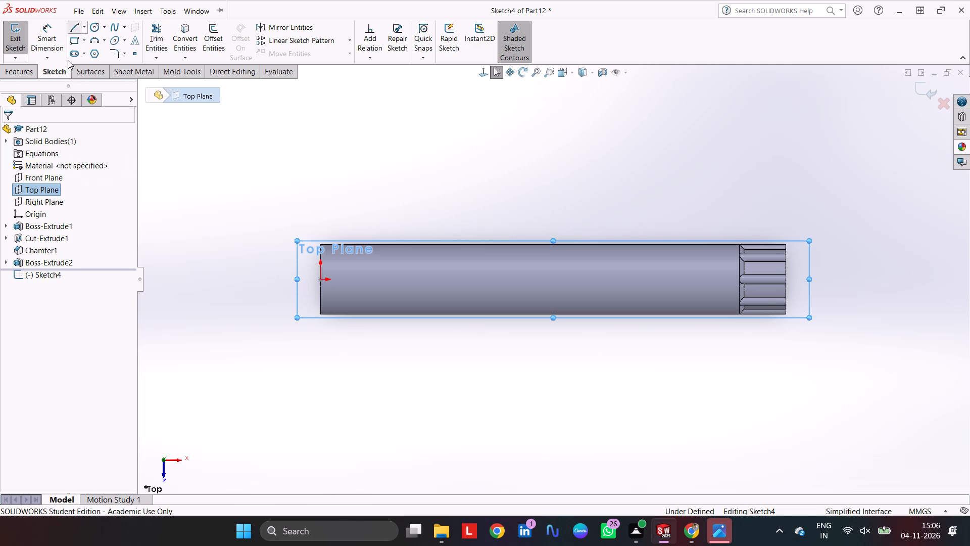
pyautogui.click(39, 228)
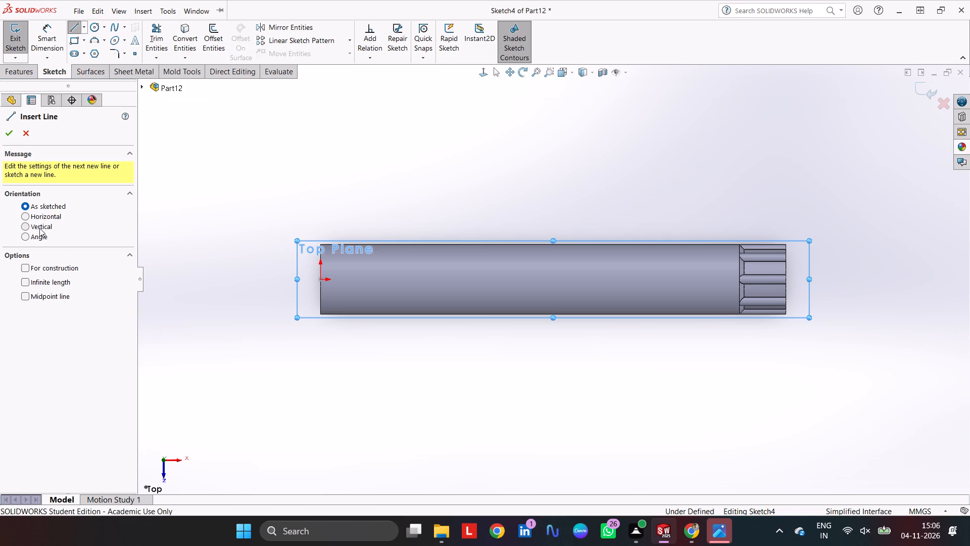
pyautogui.click(45, 278)
pyautogui.click(43, 265)
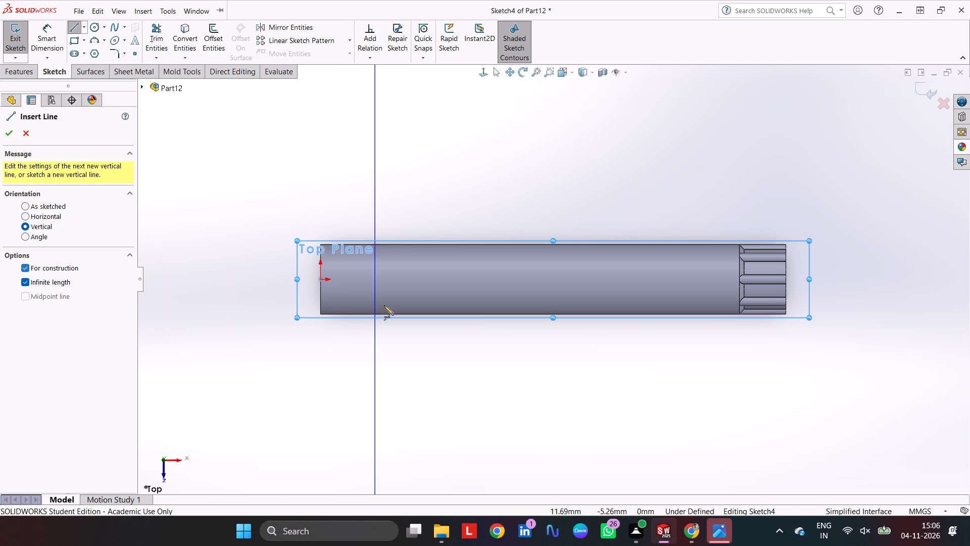
pyautogui.click(56, 214)
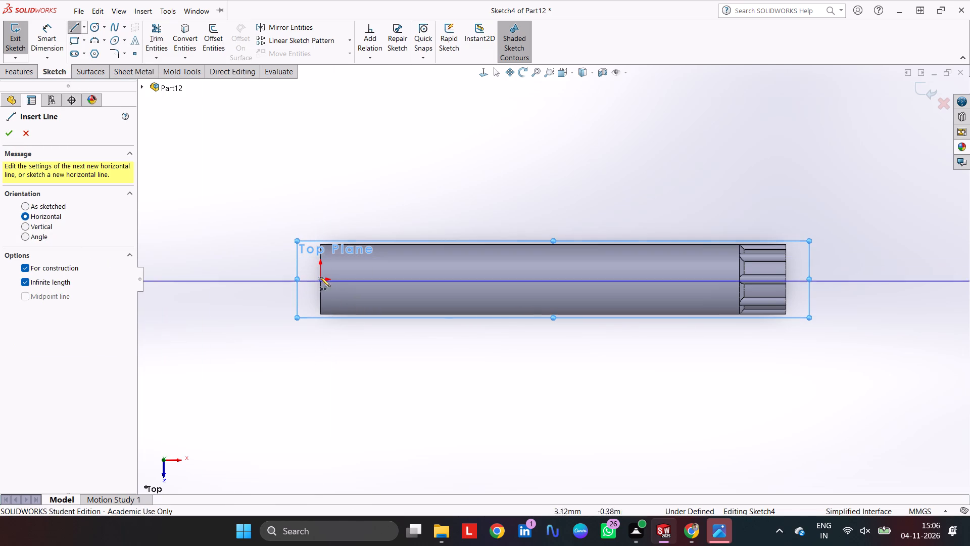
pyautogui.click(318, 279)
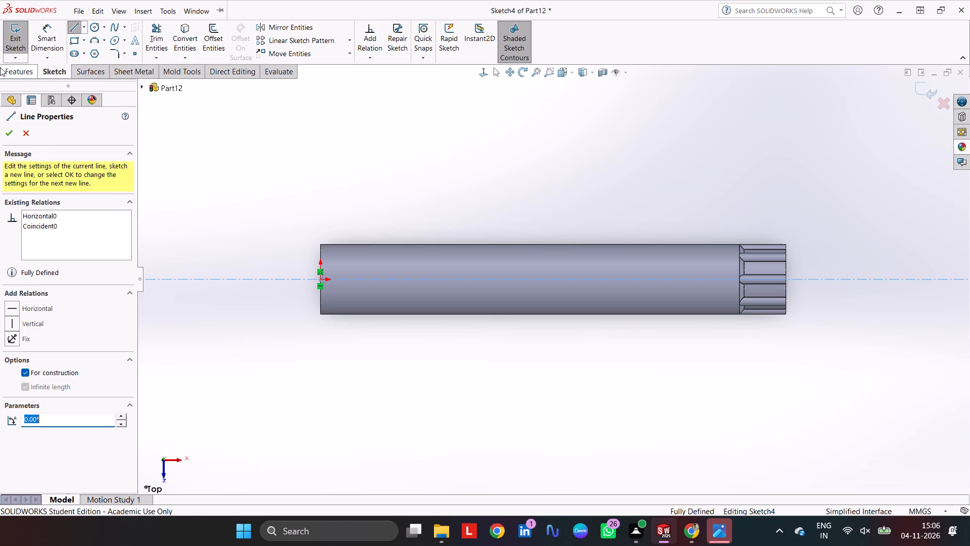
# Sketch a long corner rectangle about 3.4 mm high across the centreline near the shaft's plain end.
pyautogui.click(75, 42)
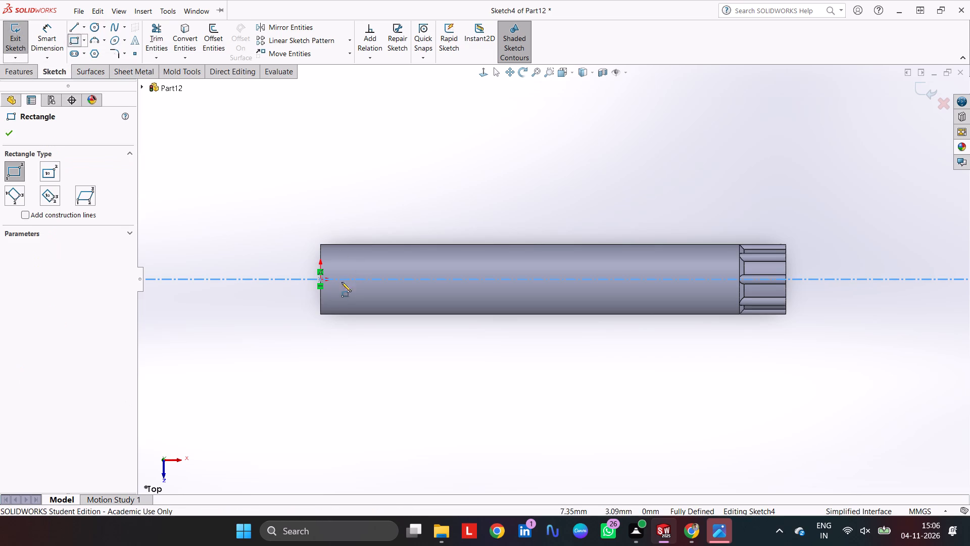
pyautogui.moveTo(346, 286); pyautogui.dragTo(501, 261)
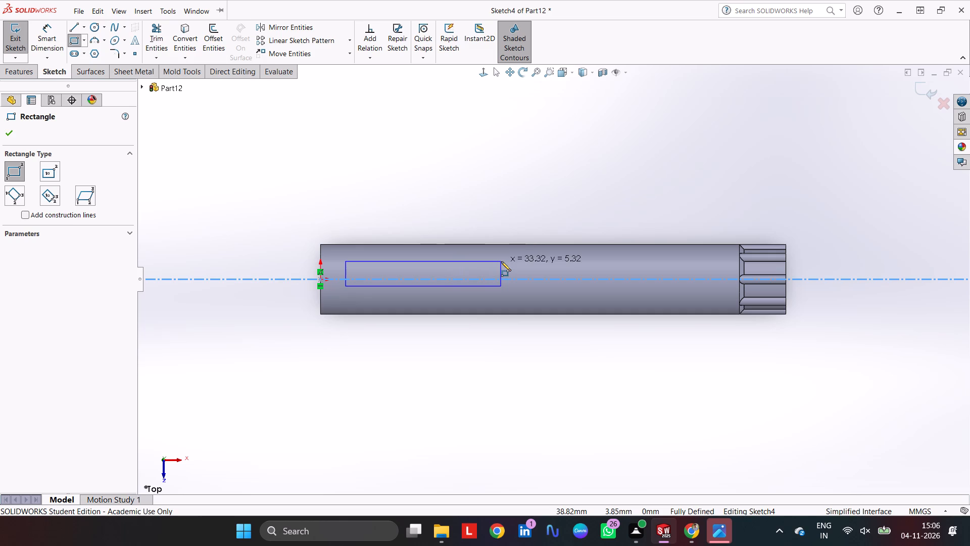
pyautogui.moveTo(501, 261); pyautogui.dragTo(495, 270)
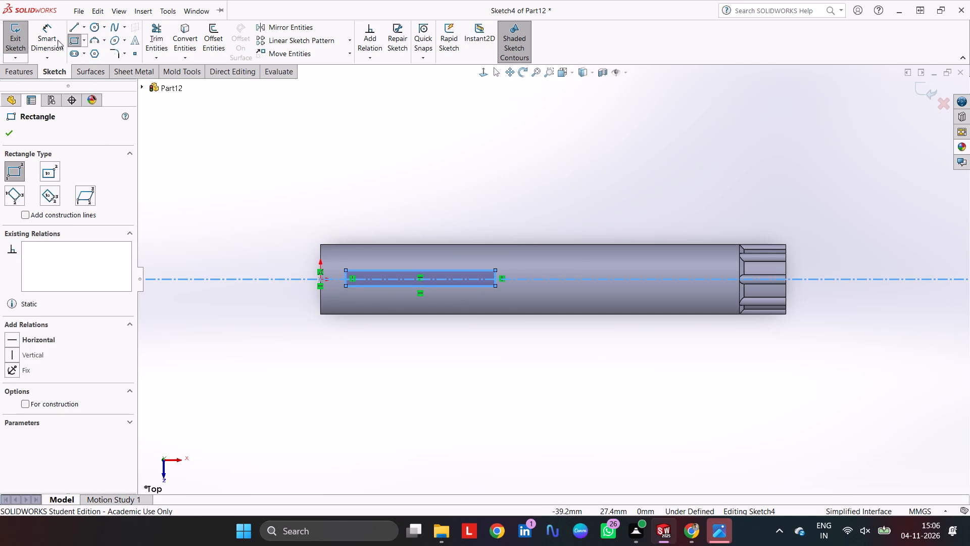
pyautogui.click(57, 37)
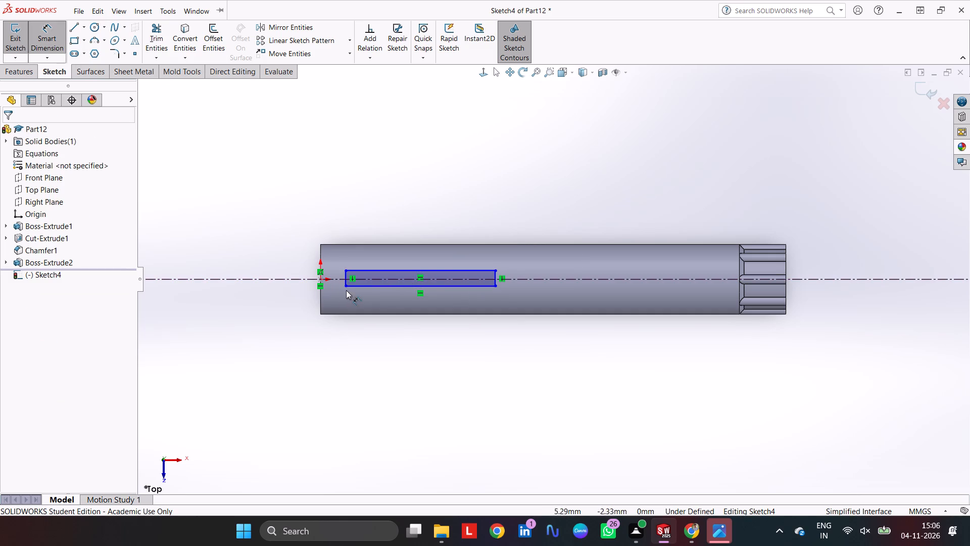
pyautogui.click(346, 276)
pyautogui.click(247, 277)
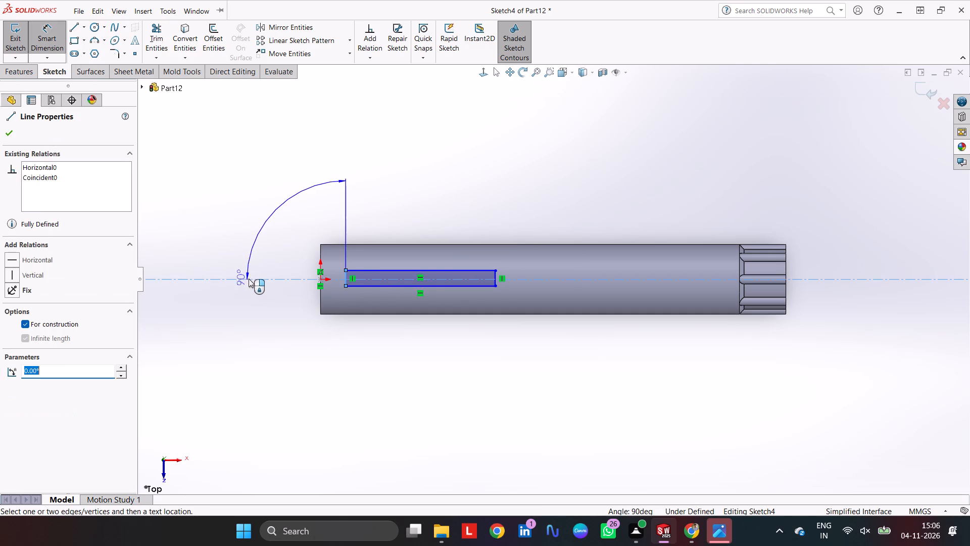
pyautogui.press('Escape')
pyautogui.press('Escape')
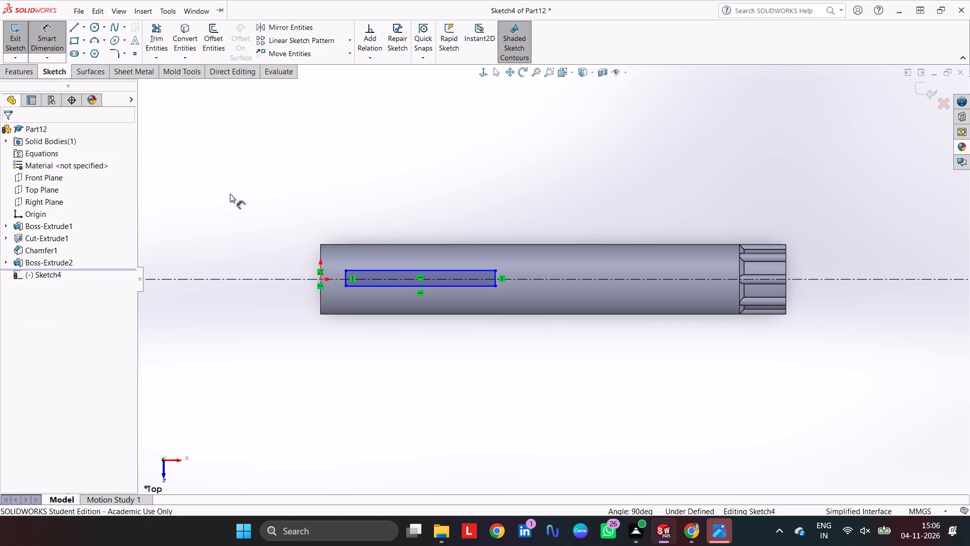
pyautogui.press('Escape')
# Dimension the rectangle's short side nearer the ribbed end as 5.3 mm.
pyautogui.click(52, 43)
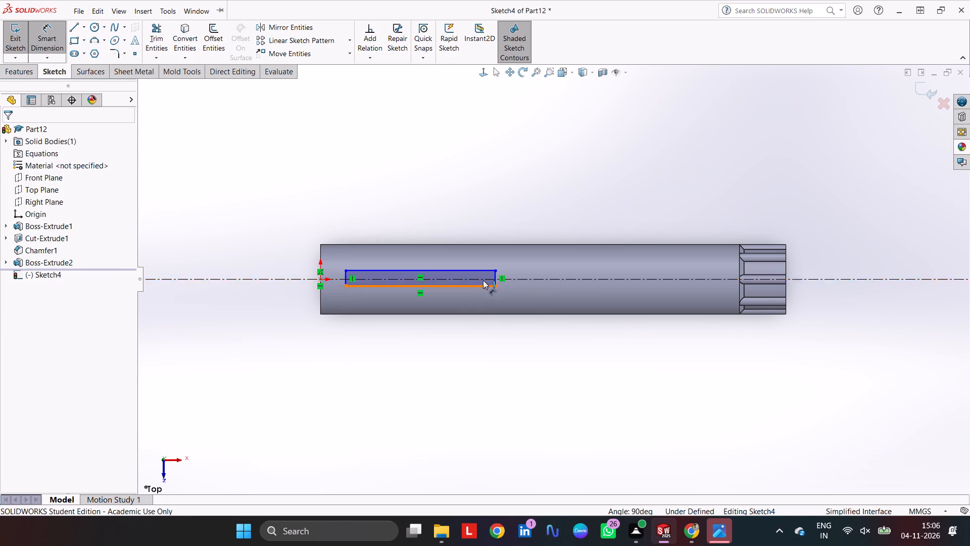
pyautogui.click(494, 275)
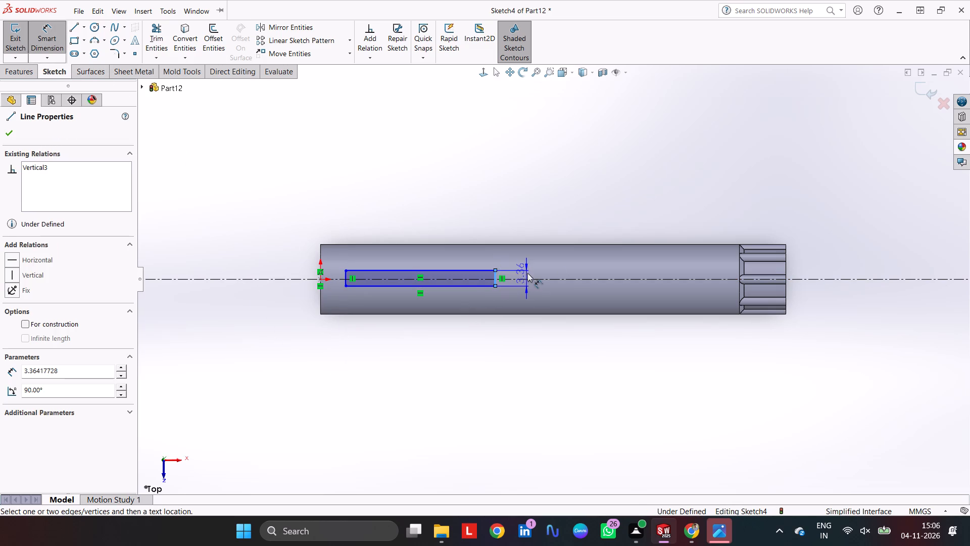
pyautogui.click(537, 221)
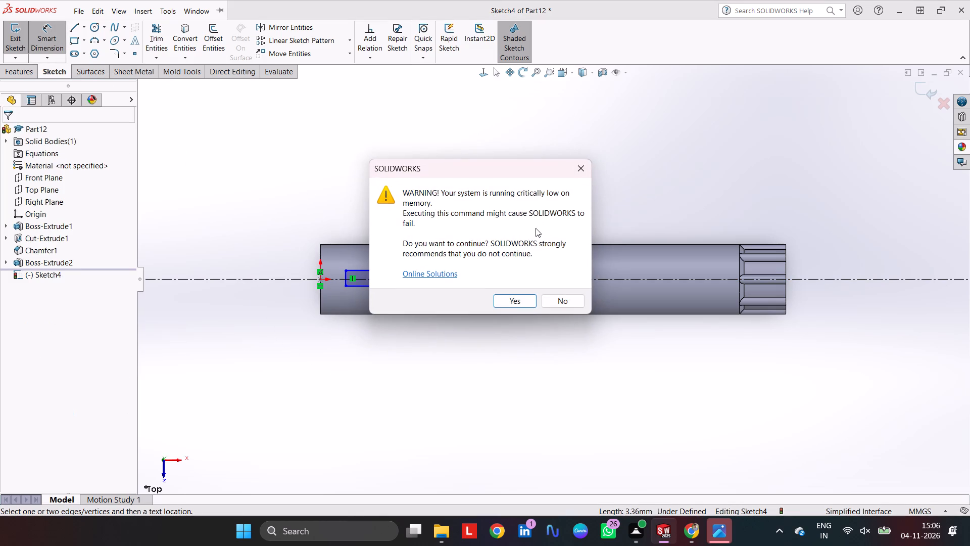
pyautogui.click(517, 298)
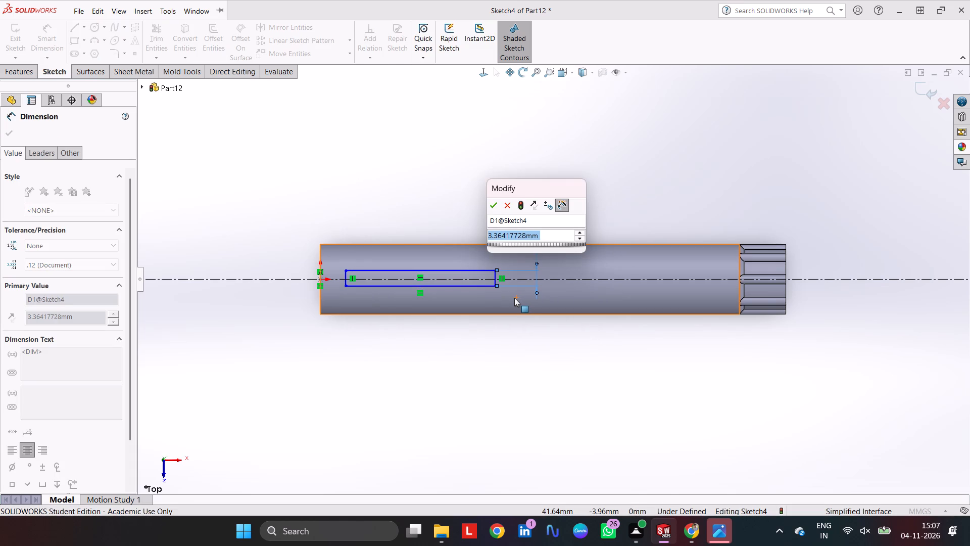
pyautogui.write('5.3')
pyautogui.press('Return')
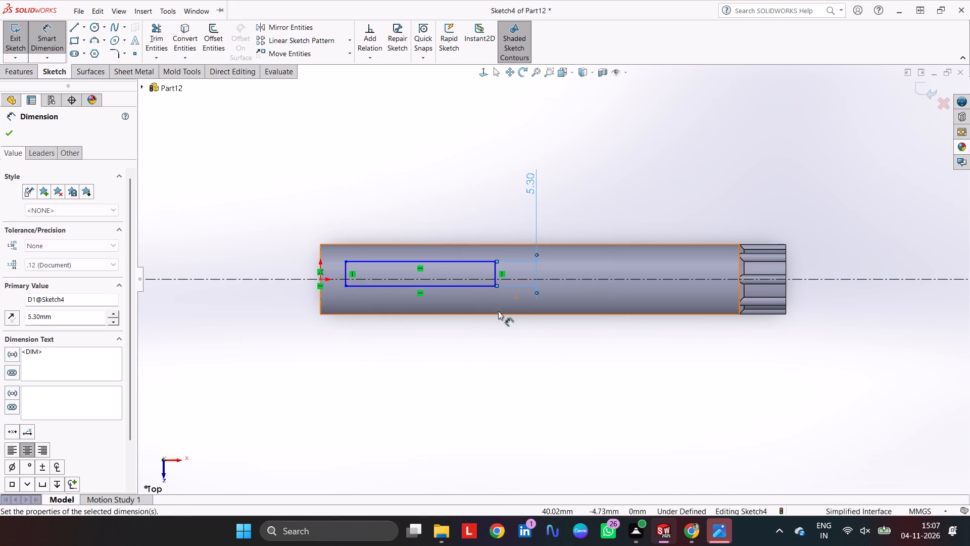
# Dimension the distance between the horizontal centreline and the rectangle's upper edge as 5.32 mm.
pyautogui.click(513, 278)
pyautogui.click(487, 262)
pyautogui.click(512, 269)
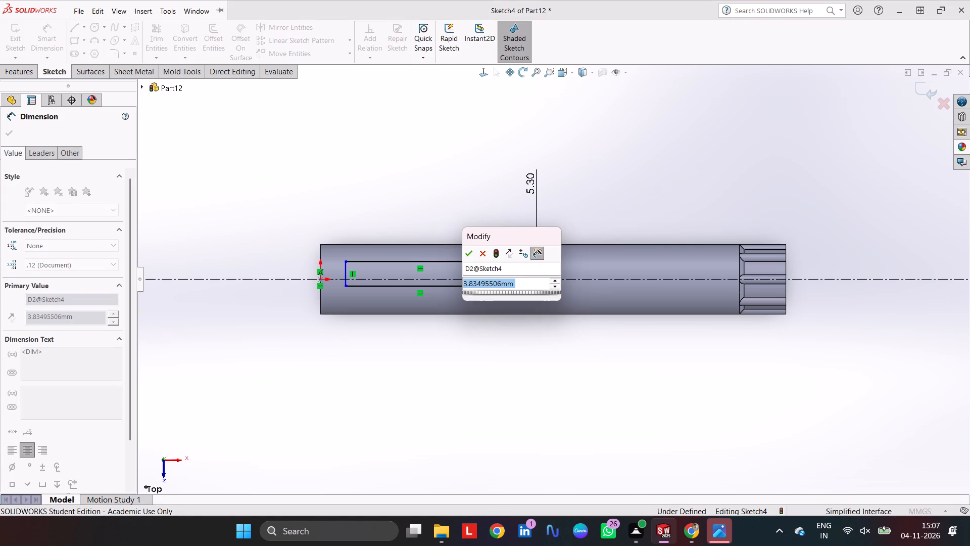
pyautogui.write('5.3')
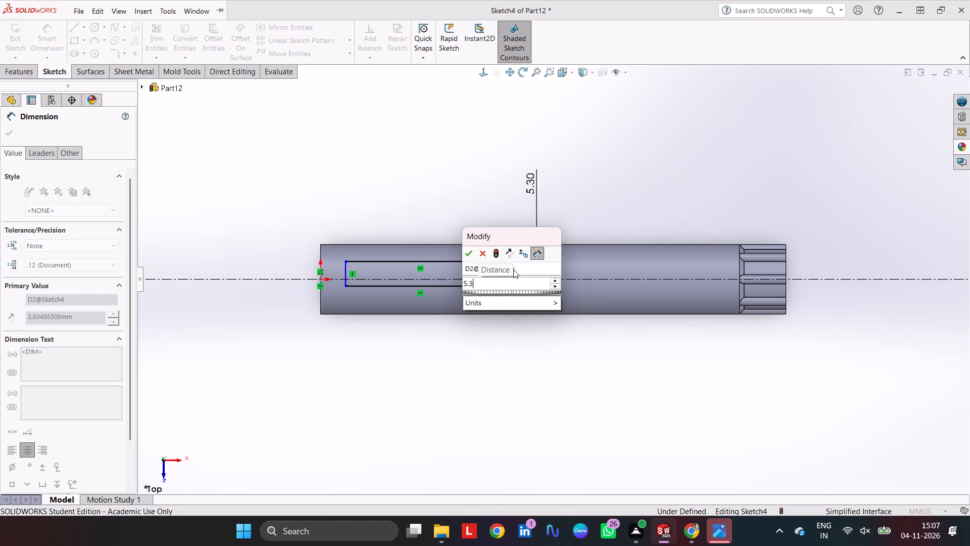
pyautogui.press('2')
pyautogui.press('Return')
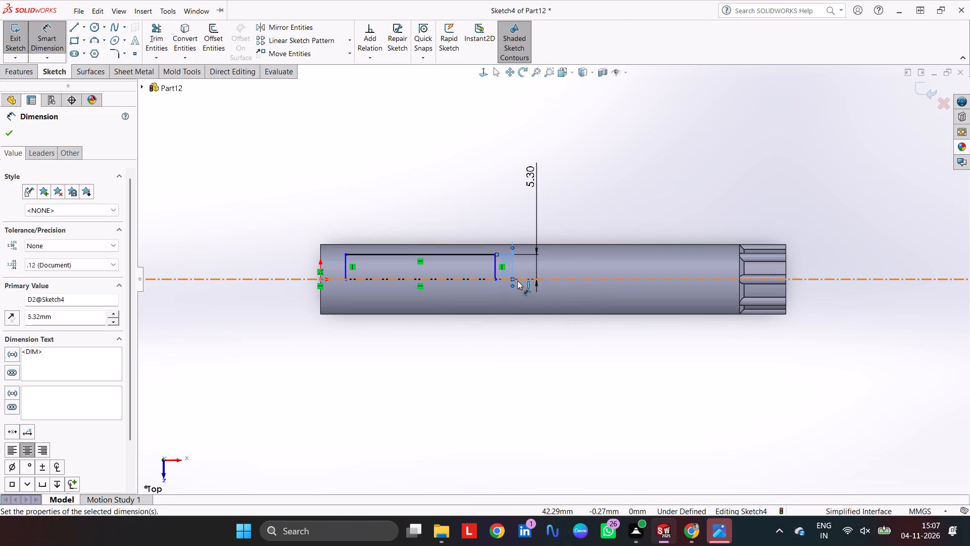
# Undo the last value change of the dimension between the centreline and the rectangle's upper edge, and delete that dimension.
pyautogui.hotkey('ctrl', 'z')
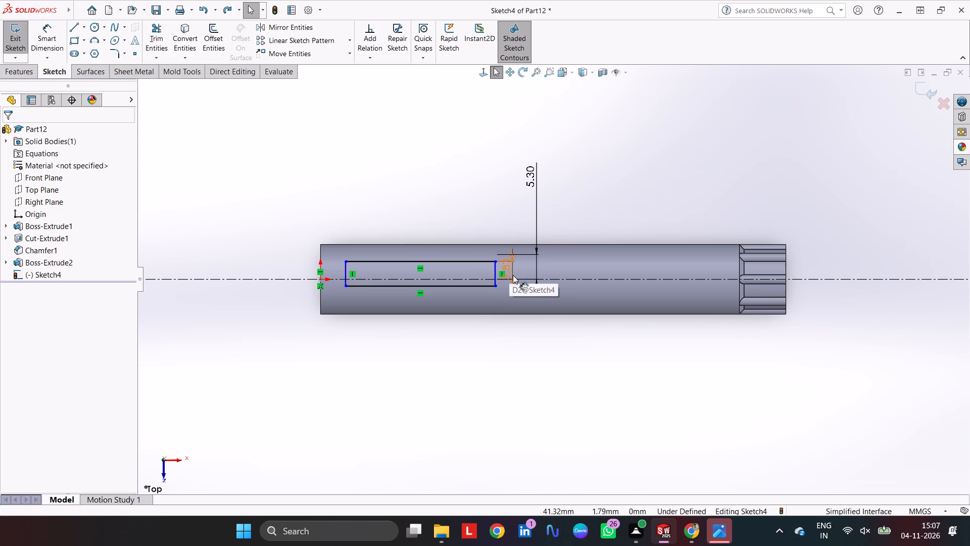
pyautogui.doubleClick(511, 276)
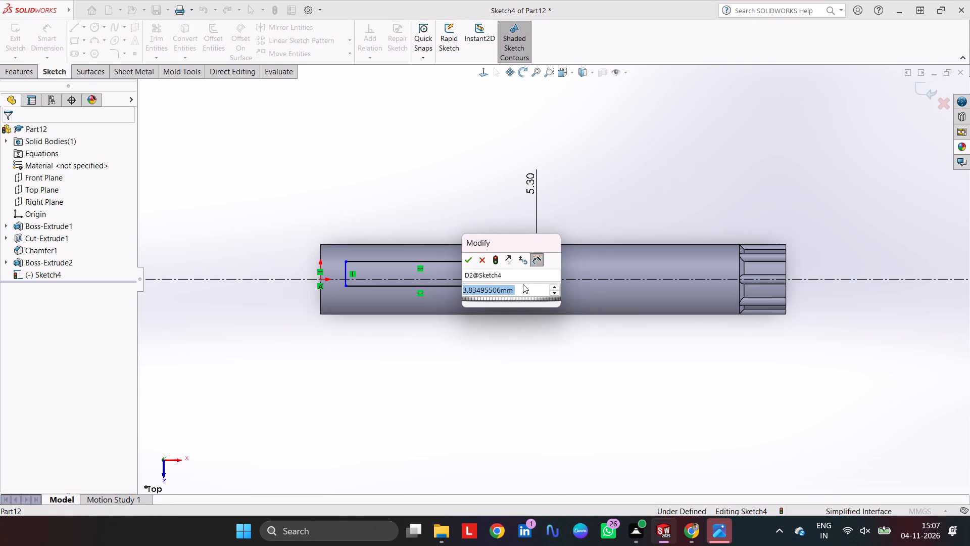
pyautogui.press('Escape')
pyautogui.press('Escape')
pyautogui.press('Escape')
pyautogui.press('Escape')
pyautogui.click(512, 277)
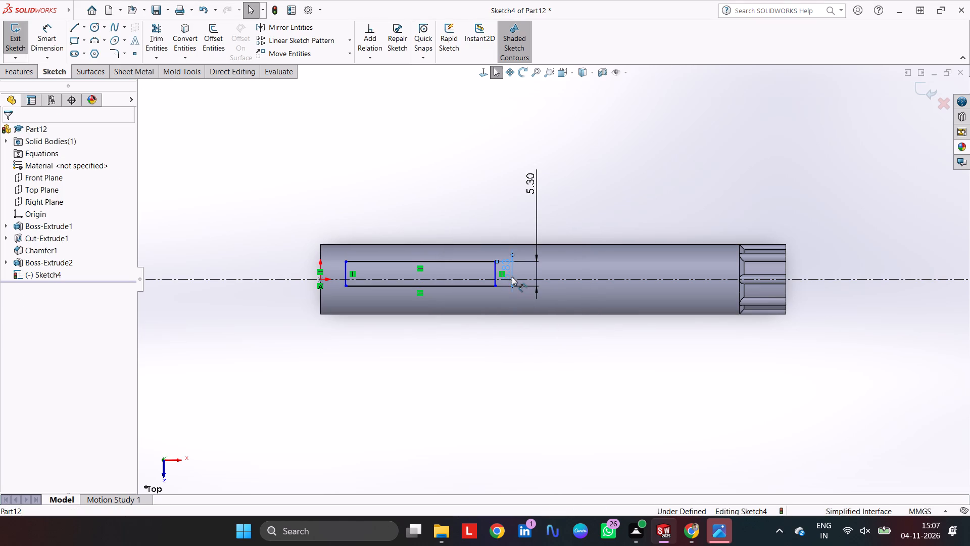
pyautogui.press('Delete')
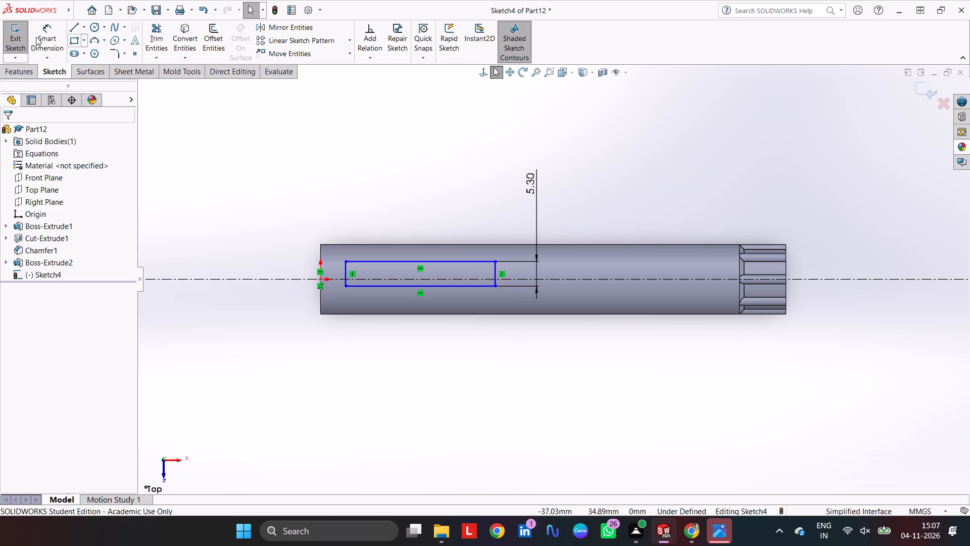
# Dimension the distance between the horizontal centreline and the rectangle's upper edge as 5.3/2 mm.
pyautogui.click(57, 27)
pyautogui.click(464, 263)
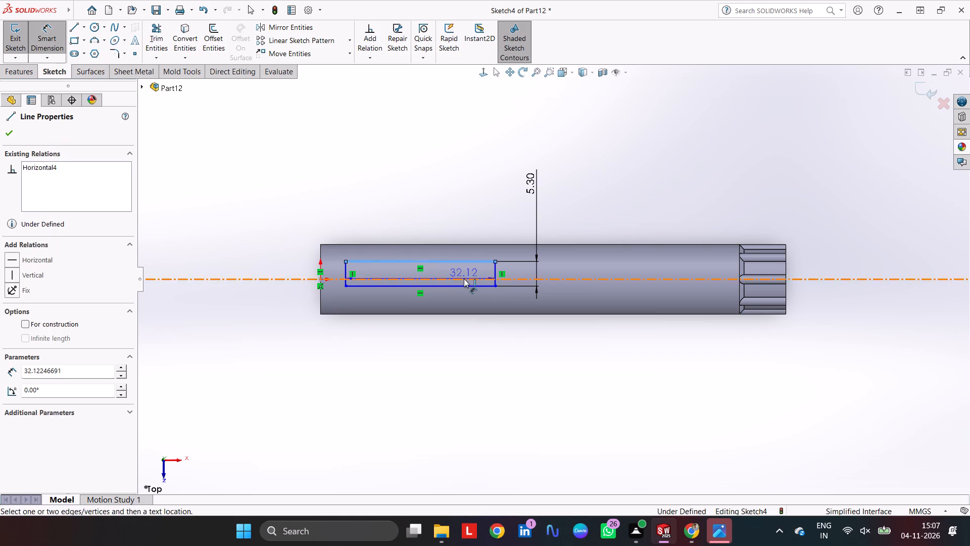
pyautogui.click(464, 279)
pyautogui.click(516, 271)
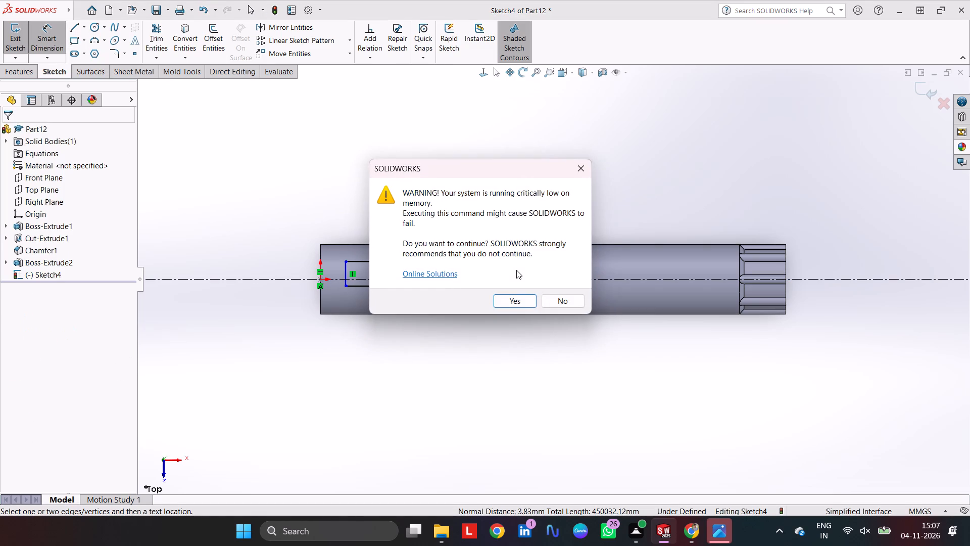
pyautogui.press('5')
pyautogui.click(511, 300)
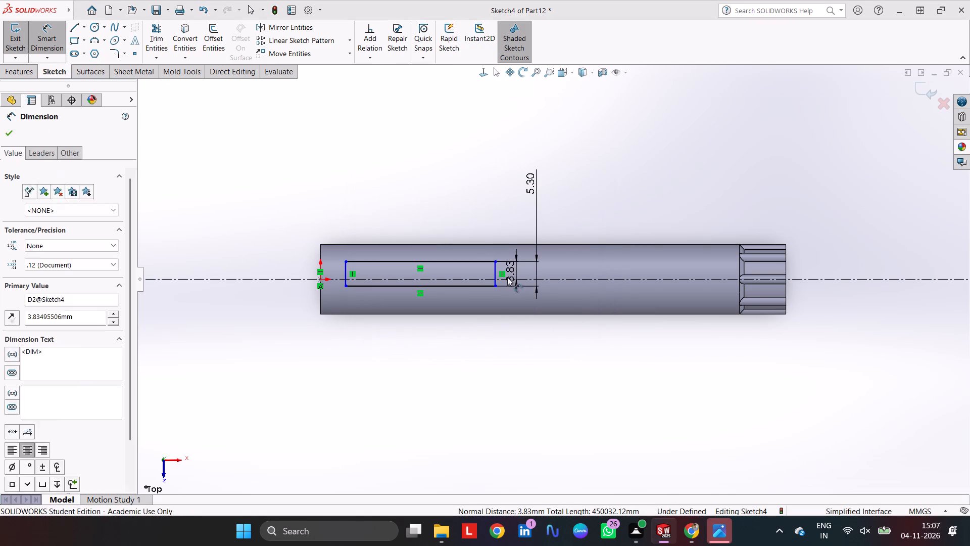
pyautogui.write('5.')
pyautogui.press('3')
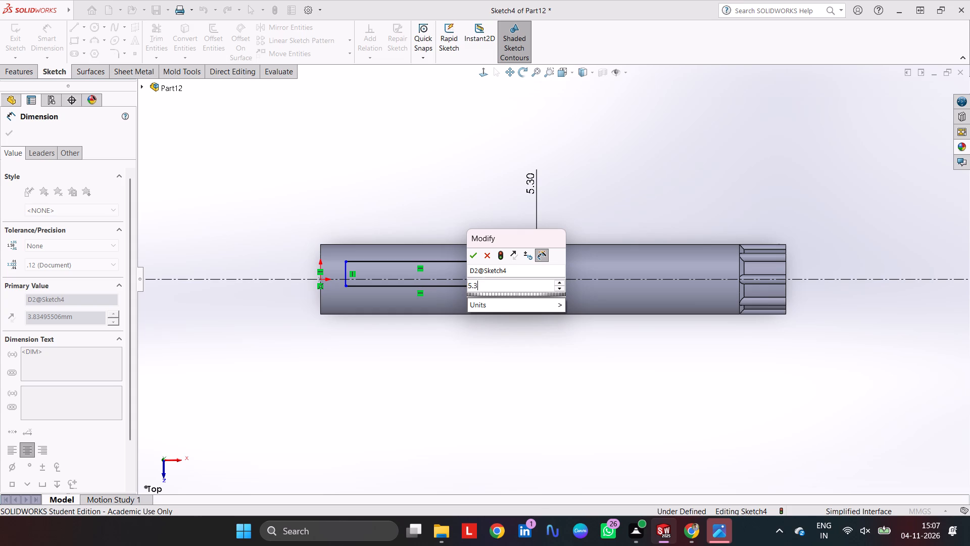
pyautogui.write('/2')
pyautogui.press('Return')
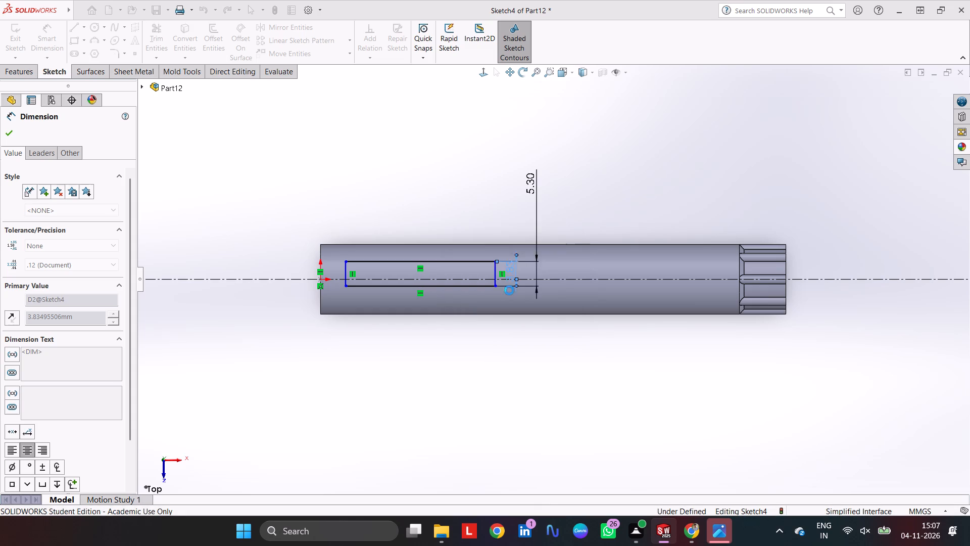
# Dimension the distance from the shaft's plain end to the rectangle's nearer short side as 5.75 mm.
pyautogui.click(346, 273)
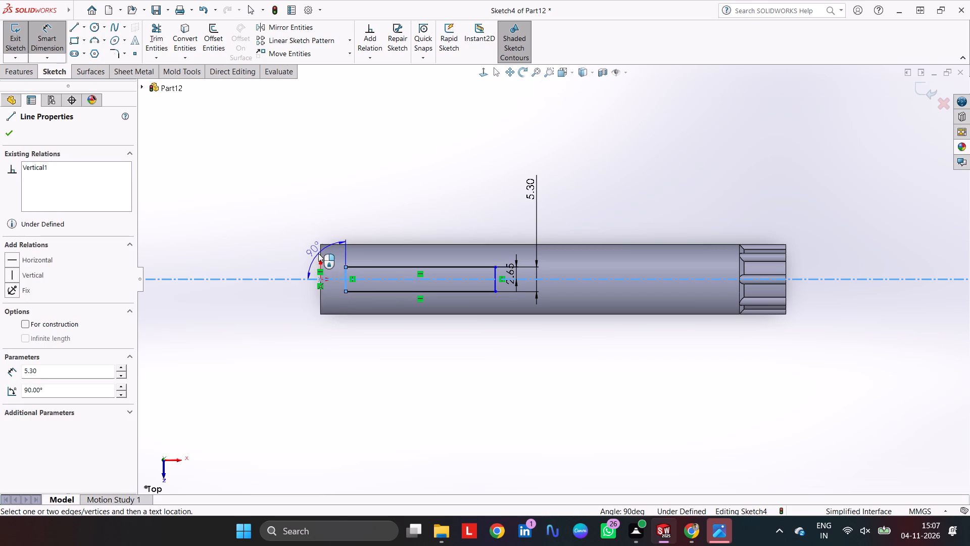
pyautogui.click(322, 256)
pyautogui.click(333, 215)
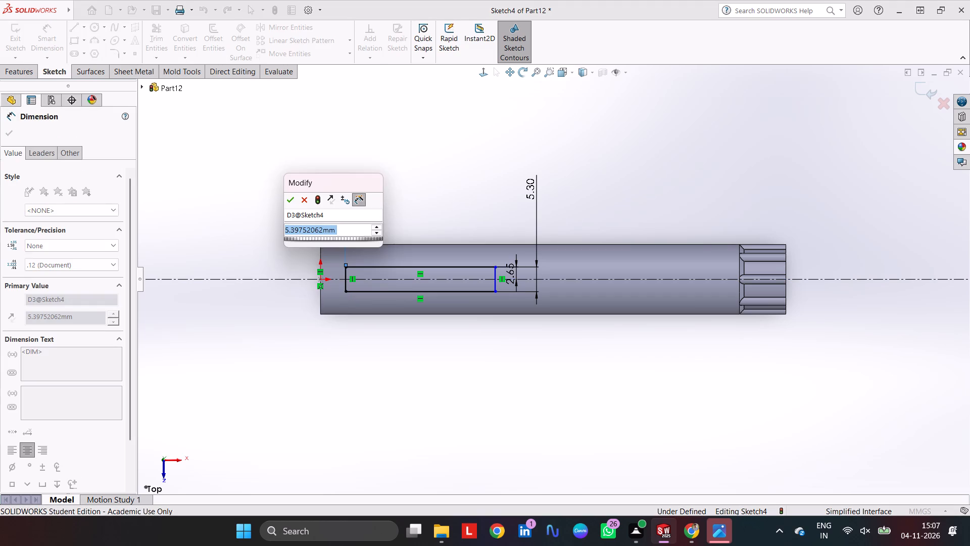
pyautogui.press('5')
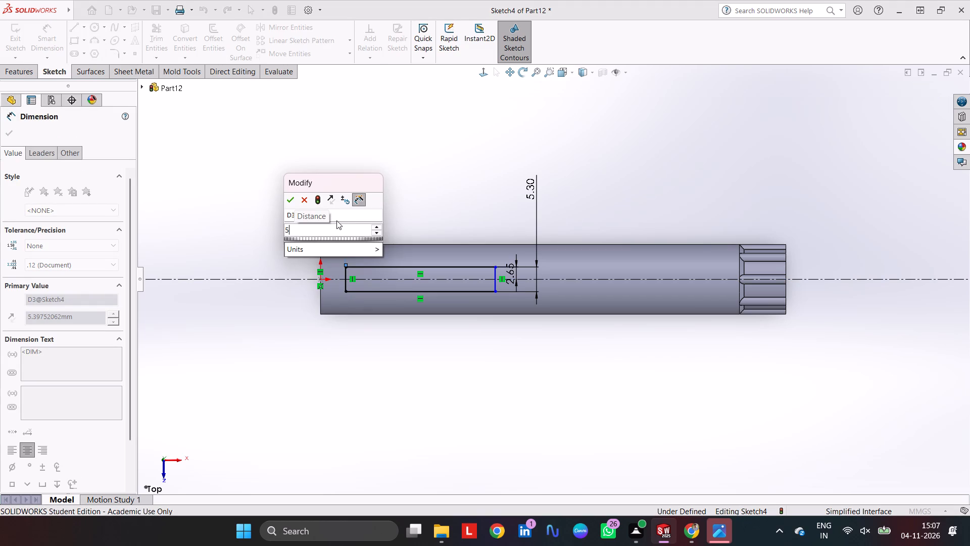
pyautogui.write('.75')
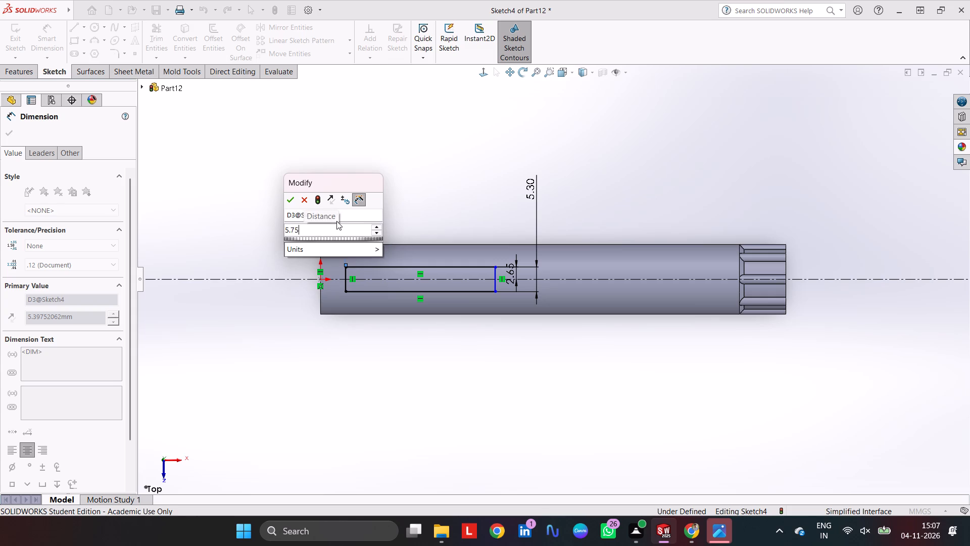
pyautogui.press('Return')
pyautogui.click(394, 434)
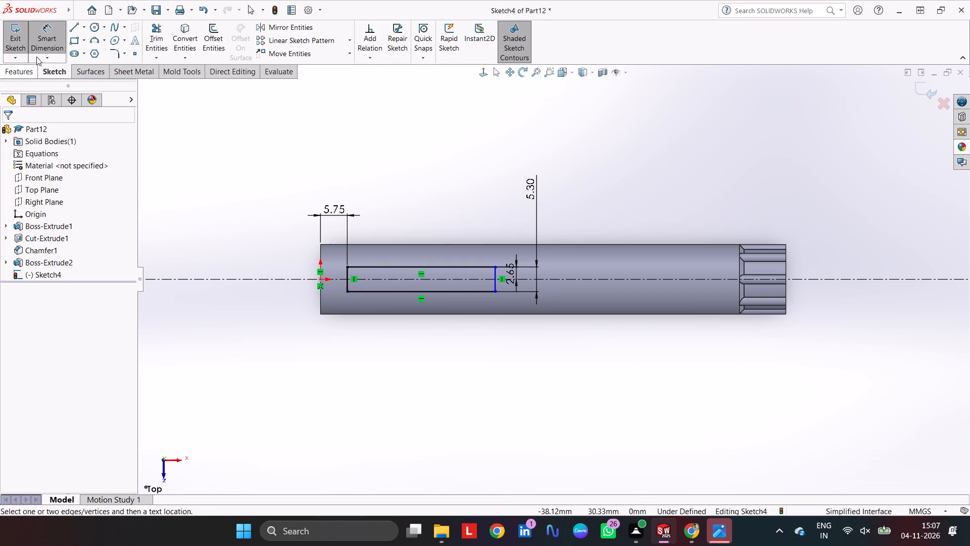
# Dimension the rectangle's length between its two short sides as 44.75 mm.
pyautogui.click(495, 283)
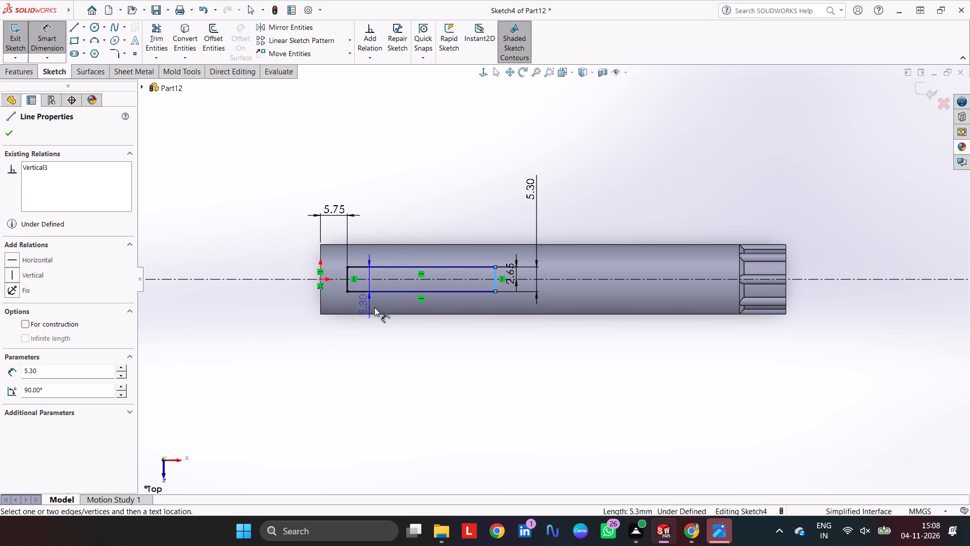
pyautogui.click(349, 284)
pyautogui.click(421, 353)
pyautogui.write('44.')
pyautogui.write('75')
pyautogui.press('Return')
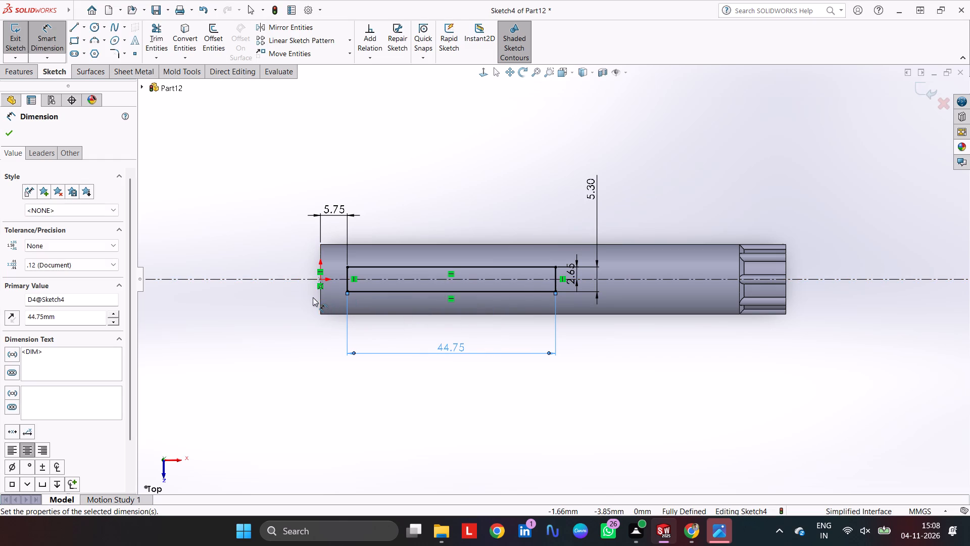
# Extrude the rectangle as a blind boss 9.5 mm from the sketch plane, merged with the shaft.
pyautogui.click(23, 69)
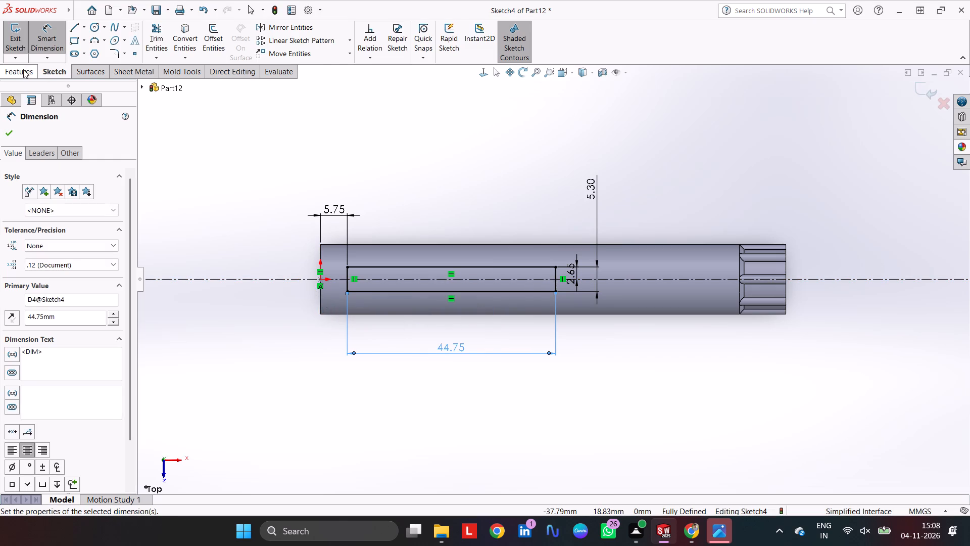
pyautogui.click(23, 40)
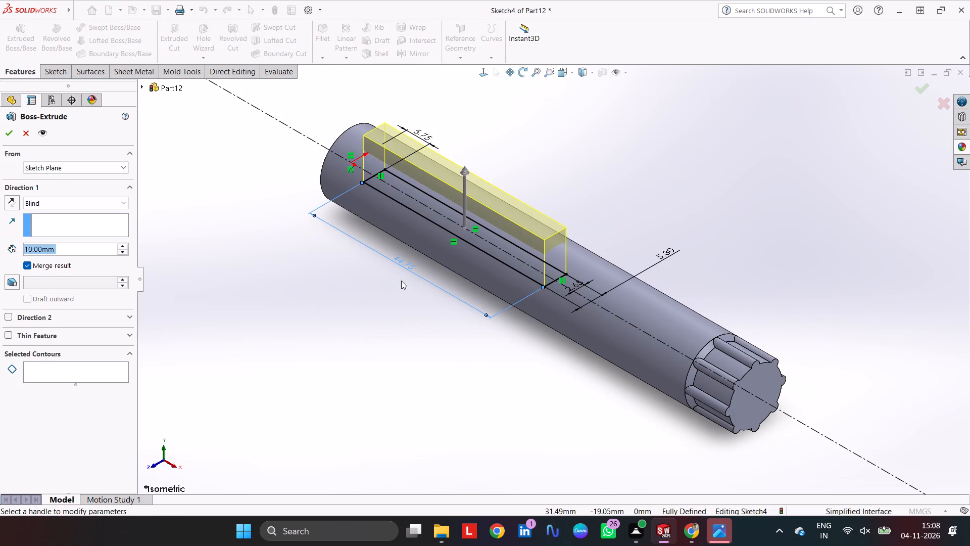
pyautogui.press('9')
pyautogui.write('.5')
pyautogui.press('Return')
pyautogui.press('Return')
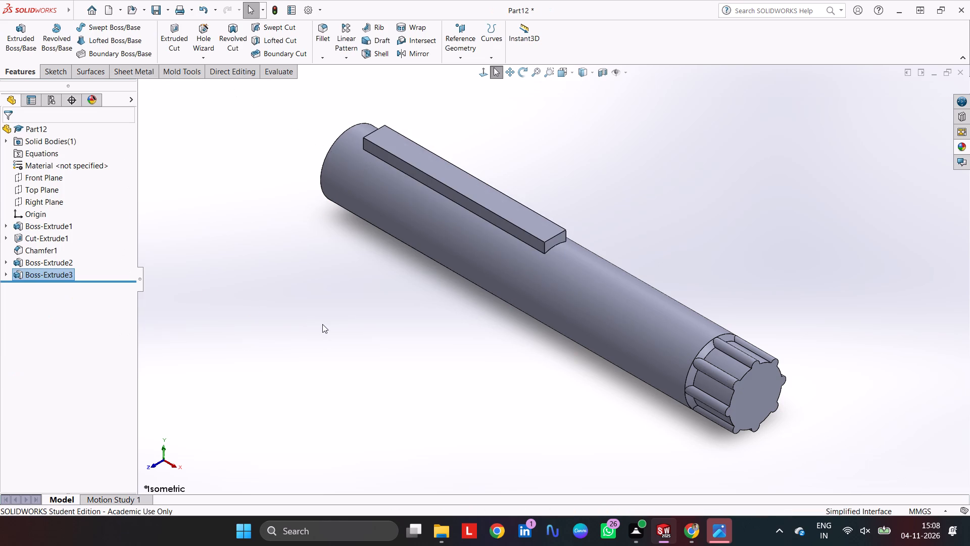
# Apply a yellow colour appearance to the whole shaft body.
pyautogui.moveTo(321, 330); pyautogui.dragTo(343, 349, button='middle')
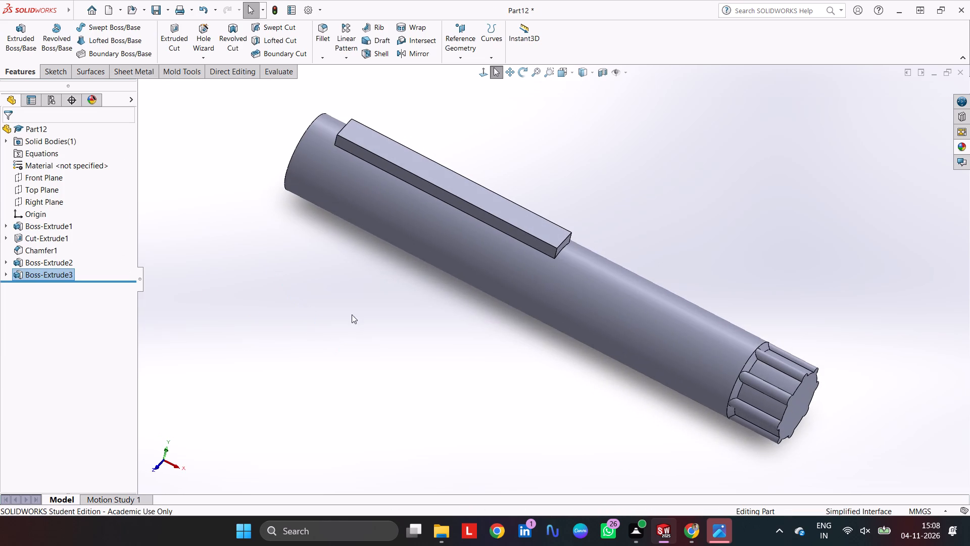
pyautogui.click(356, 307)
pyautogui.scroll(4, 423, 298)
pyautogui.scroll(-3, 421, 287)
pyautogui.scroll(3, 422, 288)
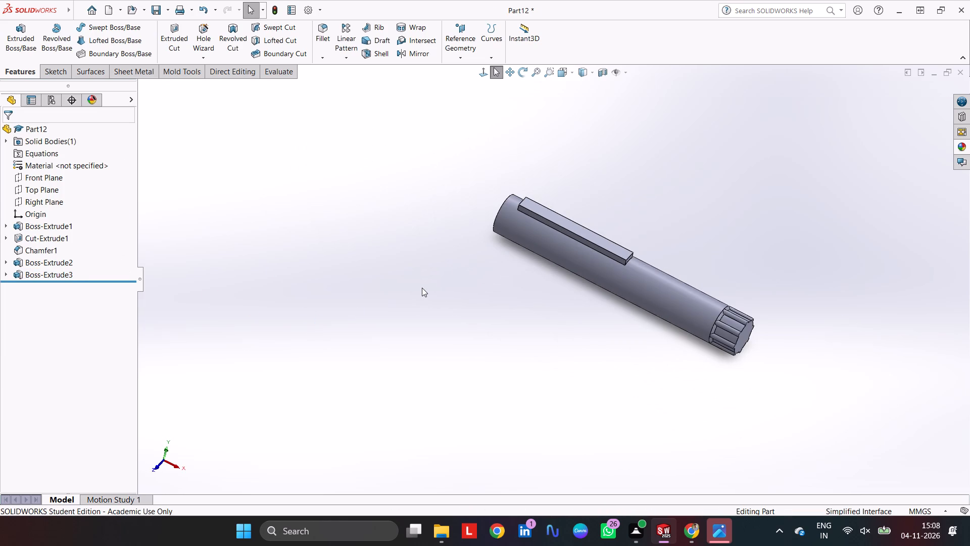
pyautogui.click(395, 304)
pyautogui.click(679, 297)
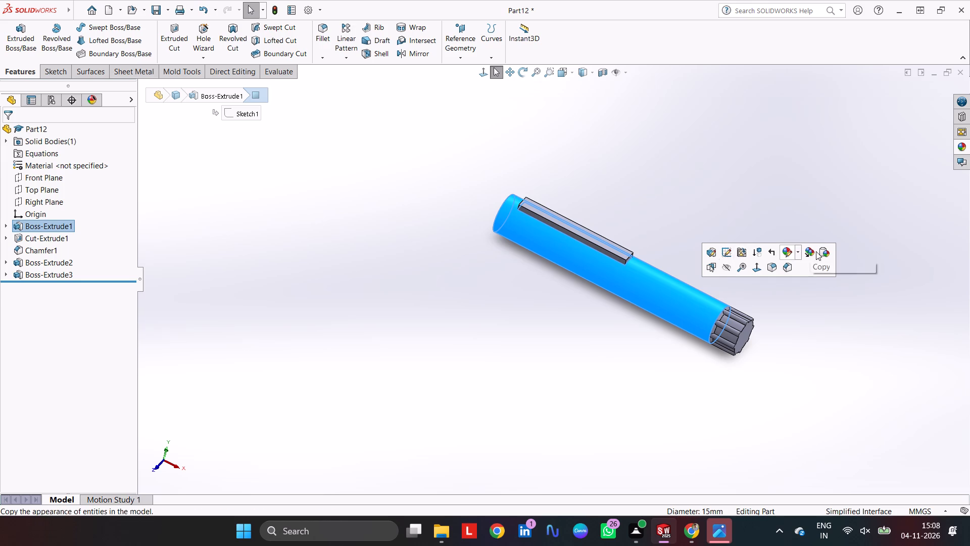
pyautogui.click(787, 257)
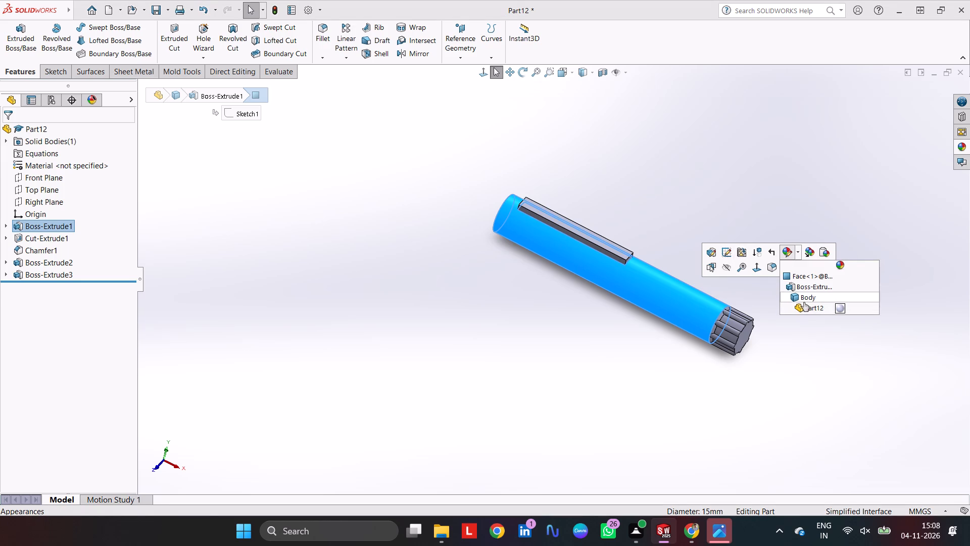
pyautogui.click(803, 300)
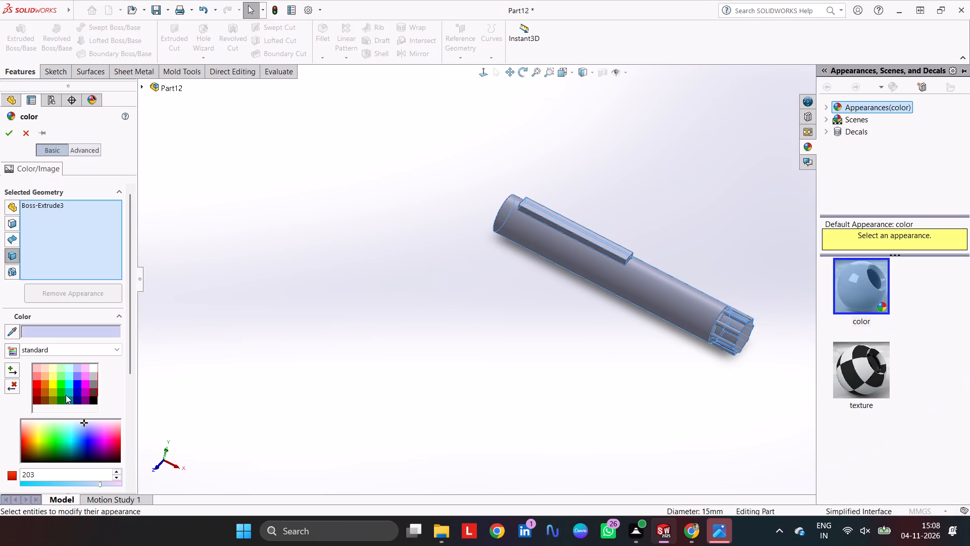
pyautogui.click(56, 385)
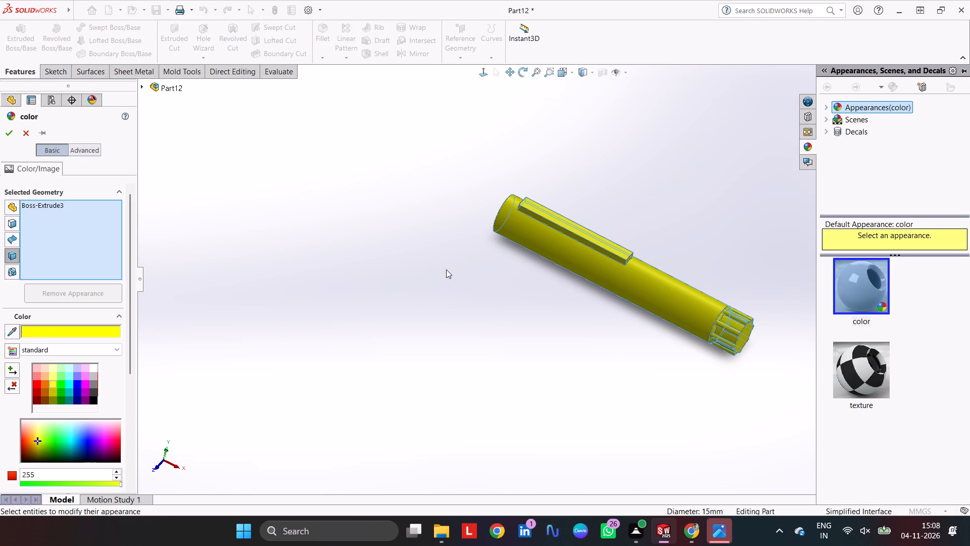
pyautogui.press('Return')
pyautogui.click(440, 285)
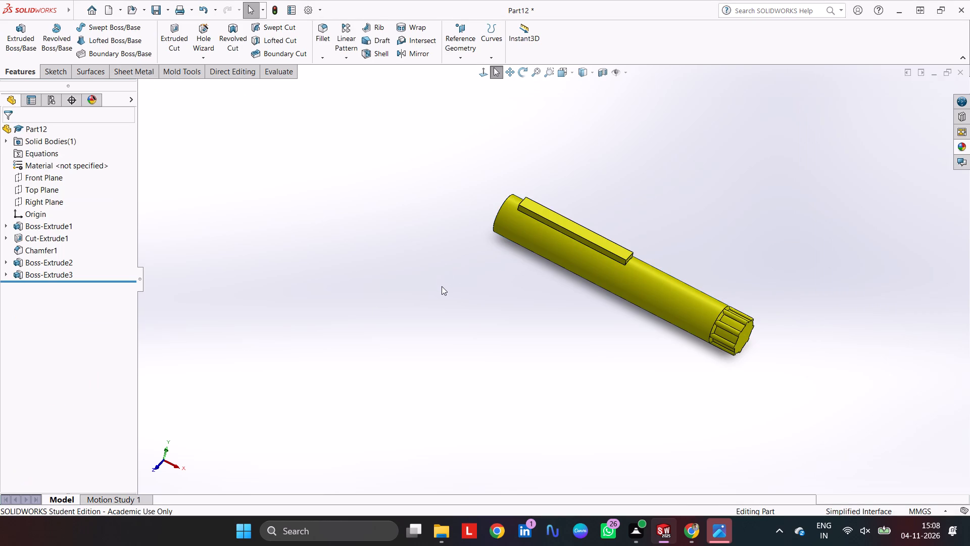
# Set the isometric view and save the part as 5 in the Gear Pump Assembly folder.
pyautogui.hotkey('ctrl', '7')
pyautogui.hotkey('ctrl', 's')
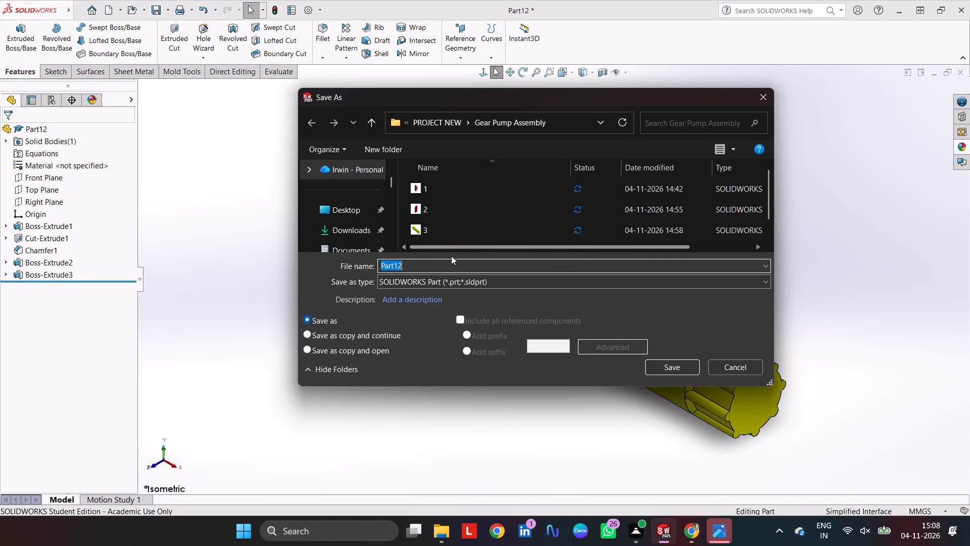
pyautogui.scroll(-3, 467, 211)
pyautogui.press('5')
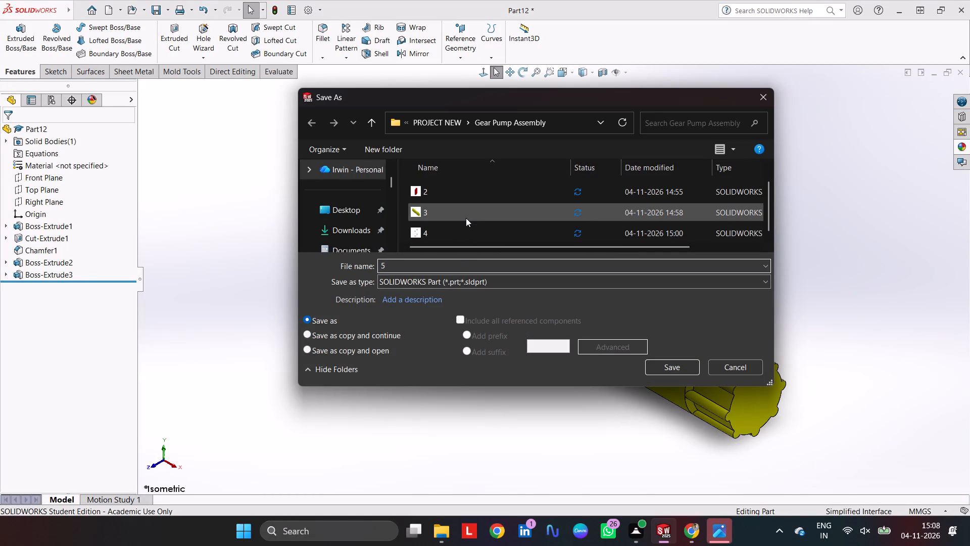
pyautogui.press('Return')
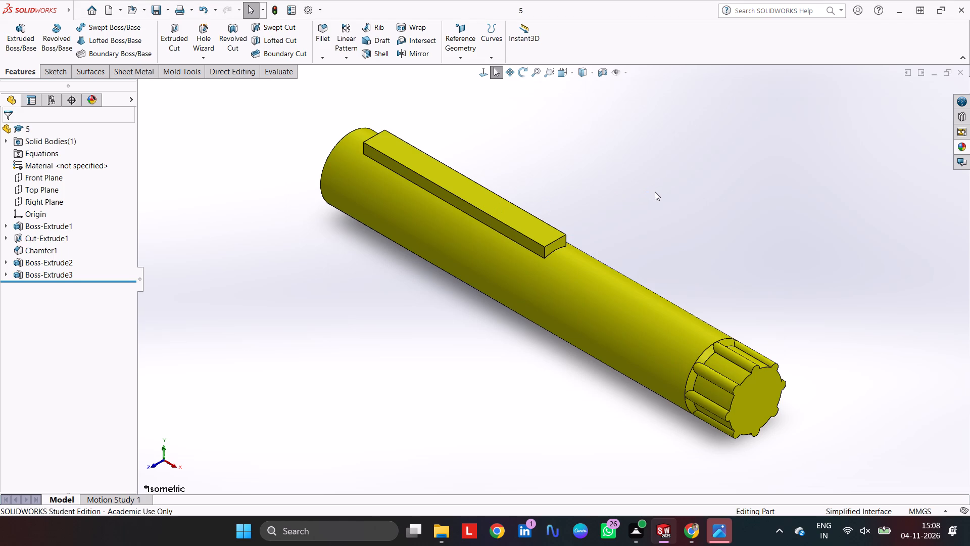
# Print the current screen image on A4 landscape with Microsoft Print to PDF, saving the file as 5.
pyautogui.hotkey('ctrl', 'p')
pyautogui.click(574, 158)
pyautogui.moveTo(461, 296); pyautogui.dragTo(456, 290)
pyautogui.scroll(4, 453, 168)
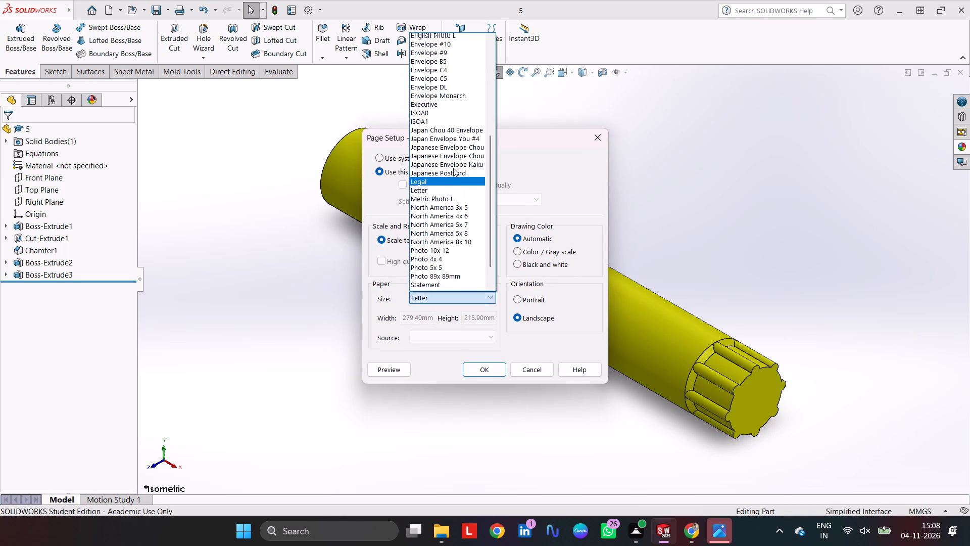
pyautogui.scroll(7, 453, 168)
pyautogui.click(445, 54)
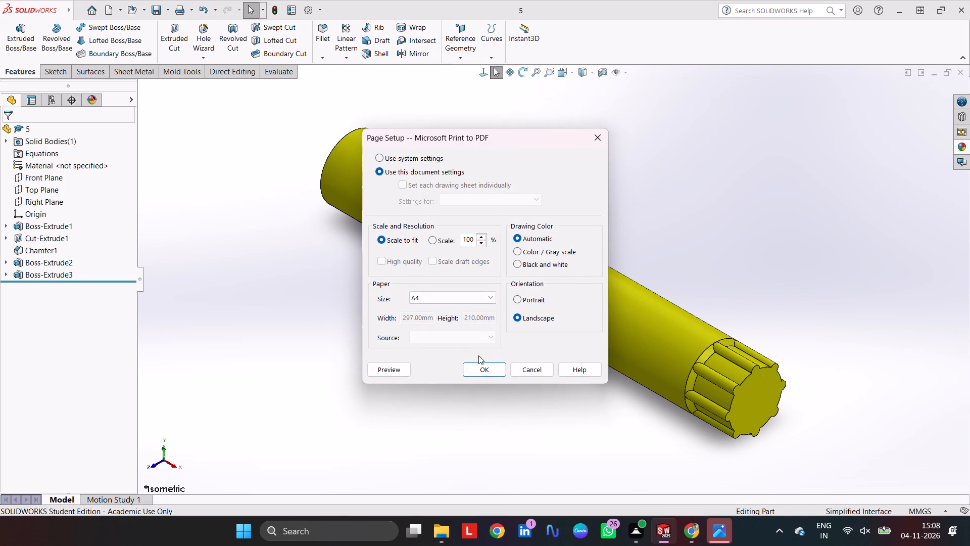
pyautogui.click(482, 372)
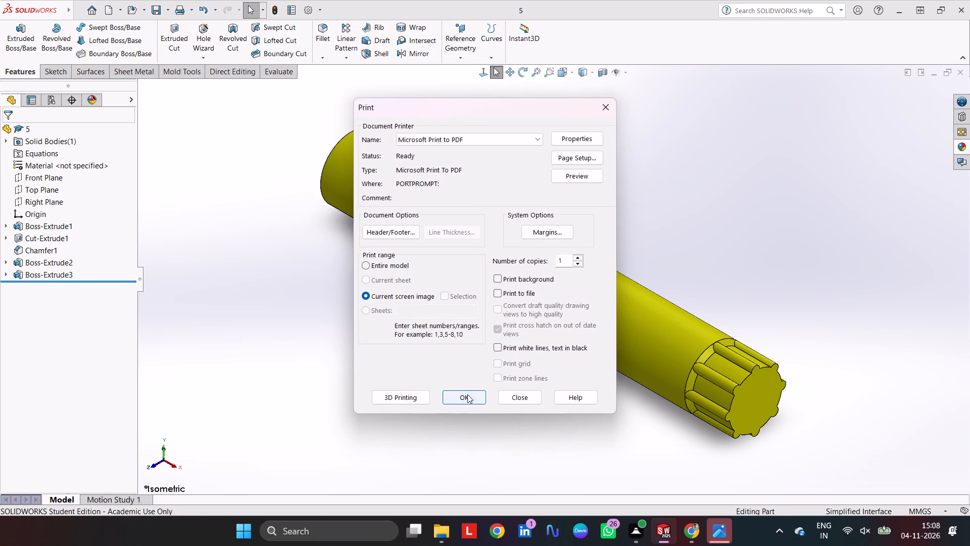
pyautogui.click(467, 394)
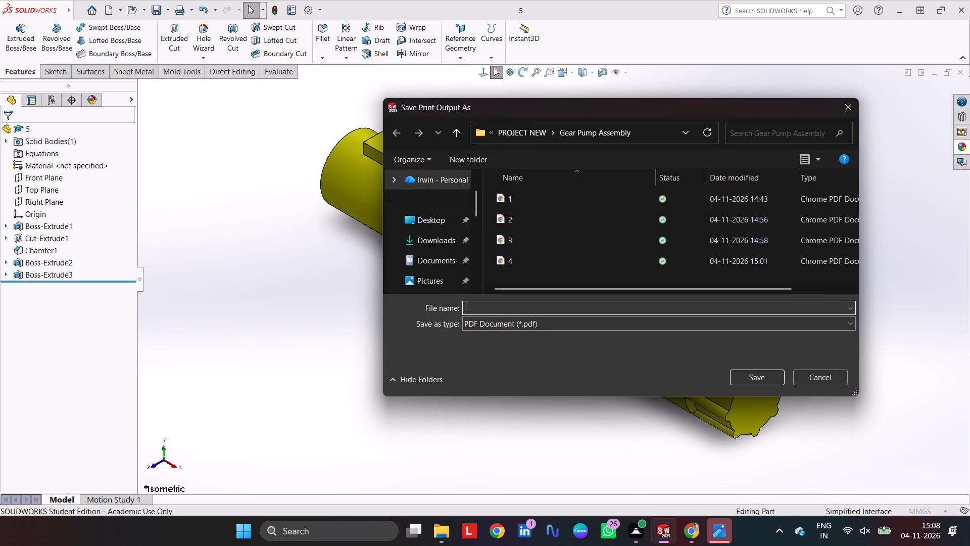
pyautogui.press('5')
pyautogui.press('Return')
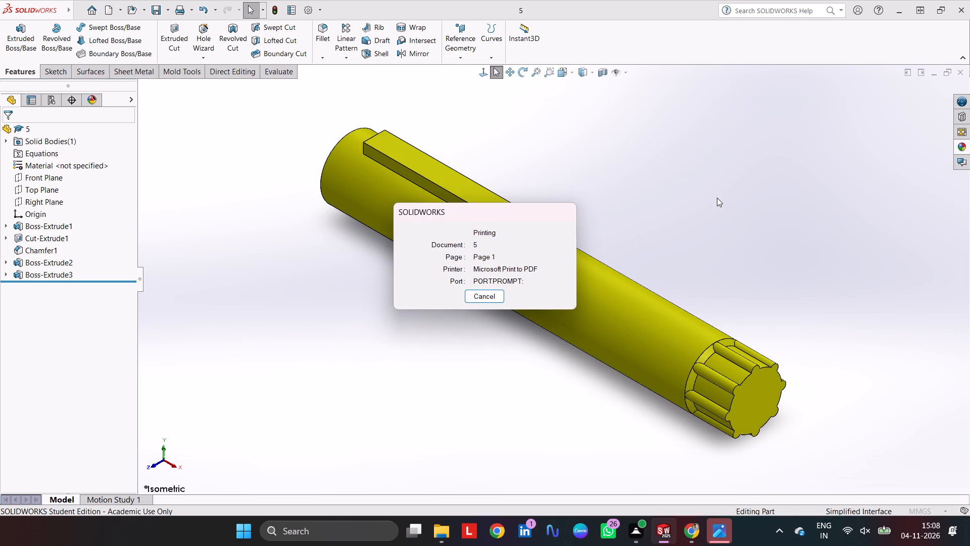
pyautogui.click(717, 198)
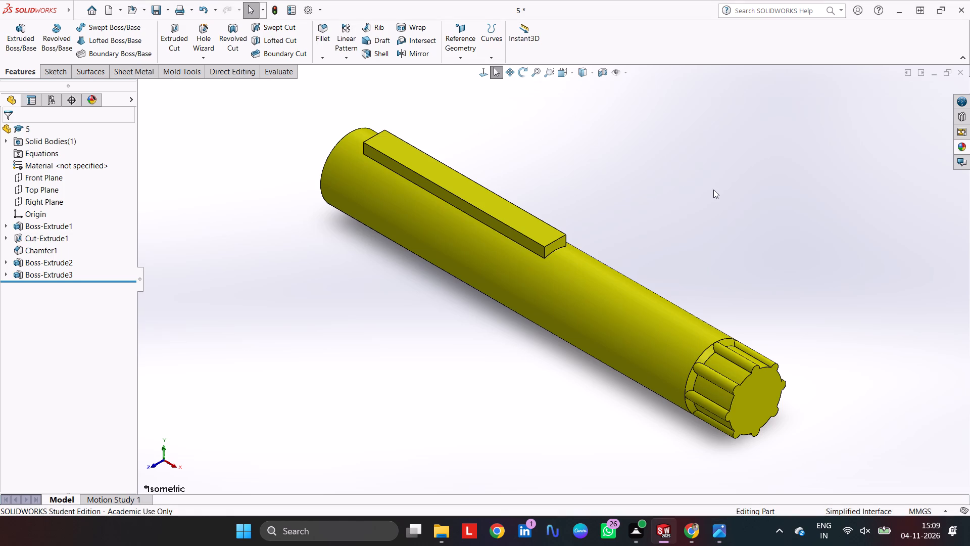
# Create a new part document.
pyautogui.hotkey('ctrl', 'n')
pyautogui.press('Return')
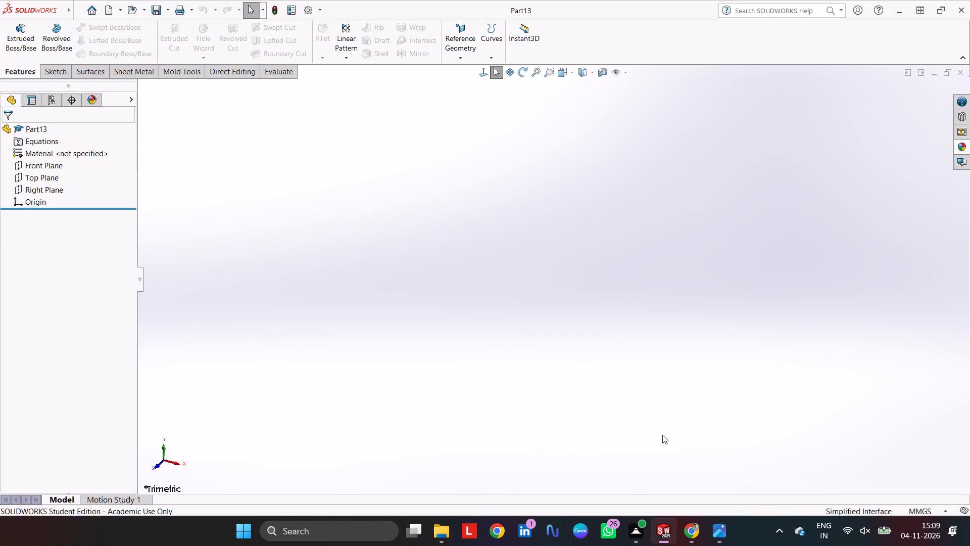
pyautogui.click(647, 527)
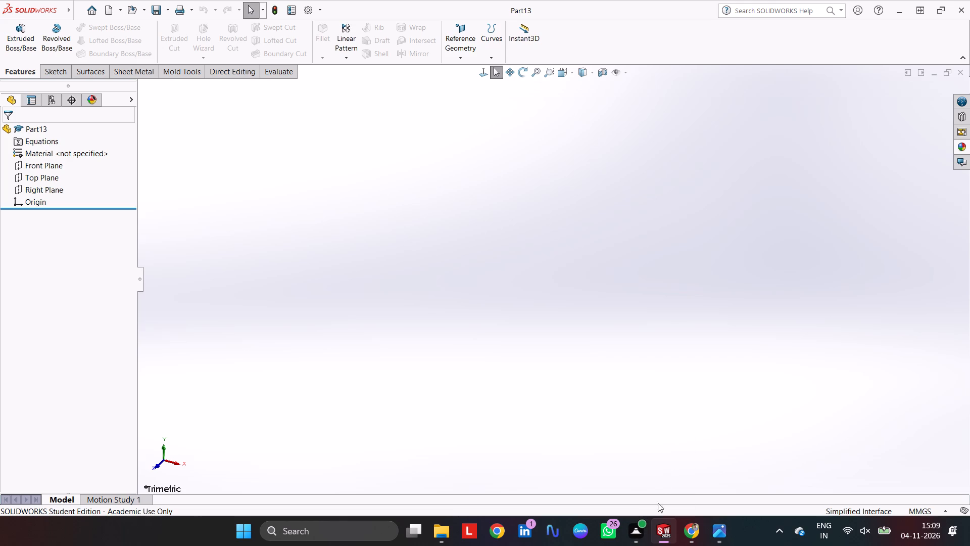
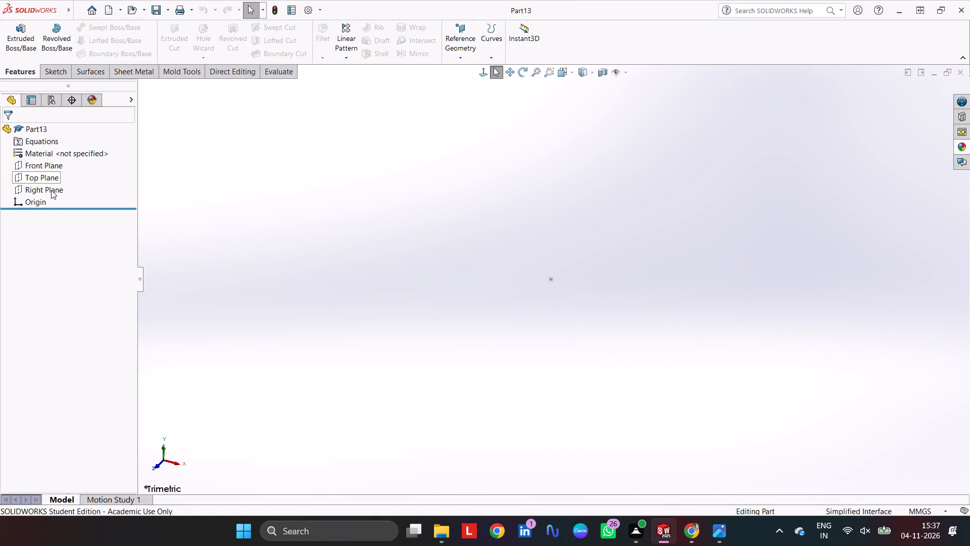
# On the Right Plane, sketch a circle centred on the origin and dimension its diameter as 28 mm.
pyautogui.click(51, 190)
pyautogui.click(53, 67)
pyautogui.click(3, 43)
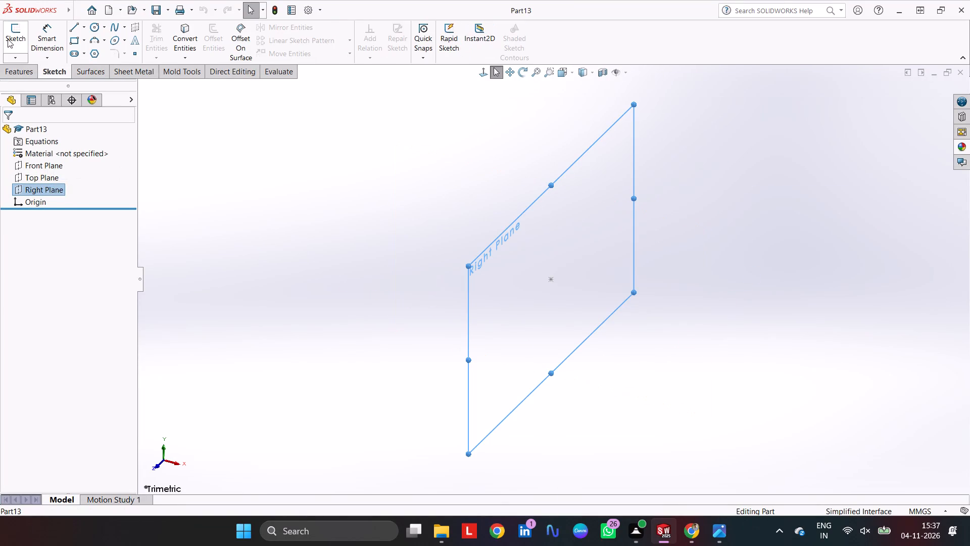
pyautogui.click(15, 32)
pyautogui.click(98, 28)
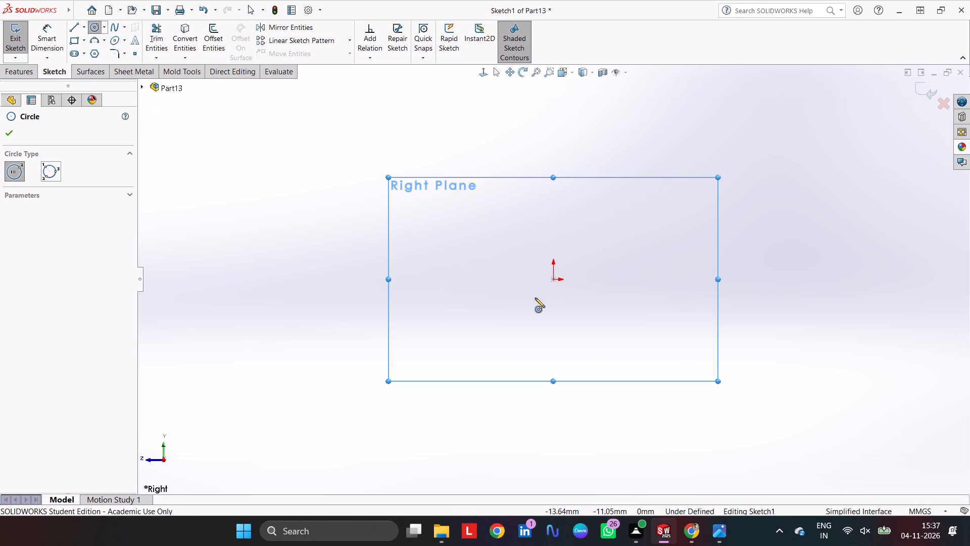
pyautogui.click(553, 279)
pyautogui.click(498, 246)
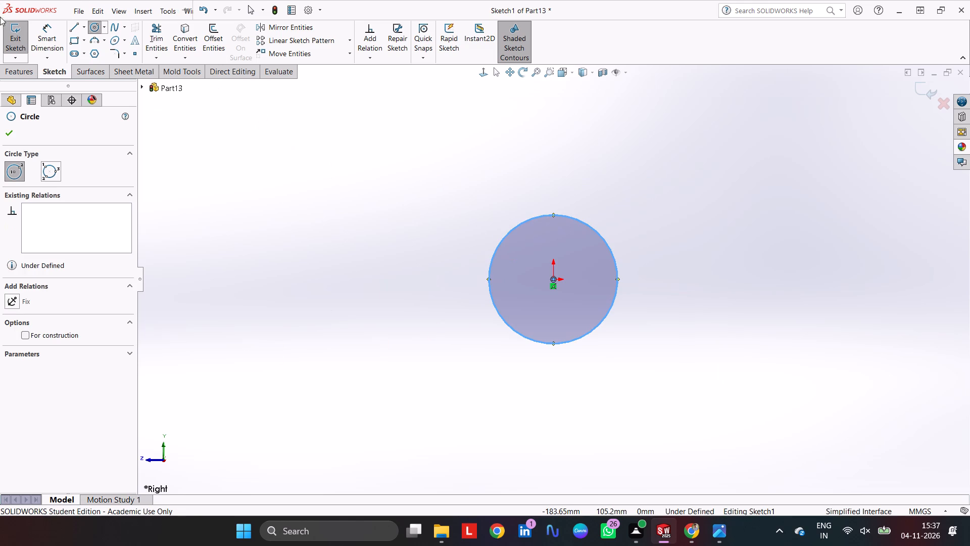
pyautogui.click(44, 33)
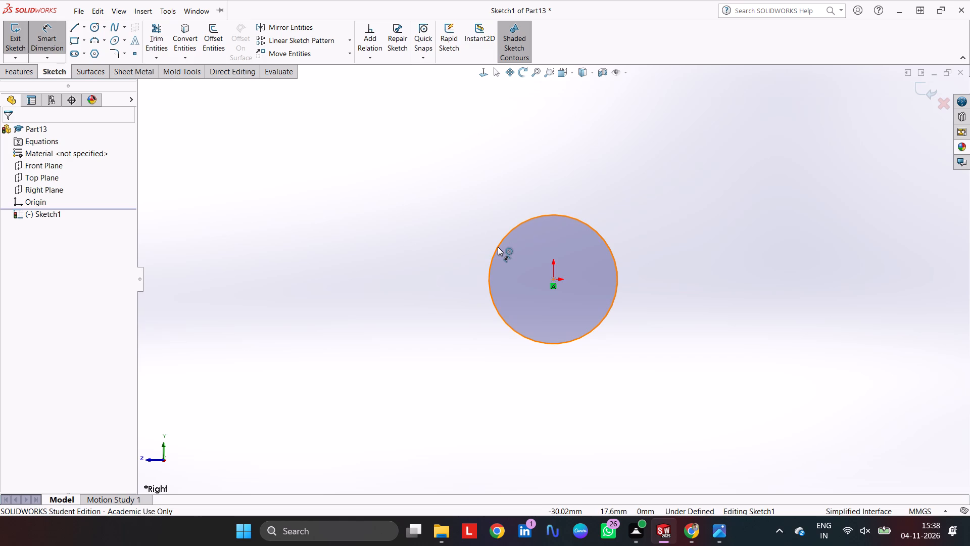
pyautogui.click(498, 247)
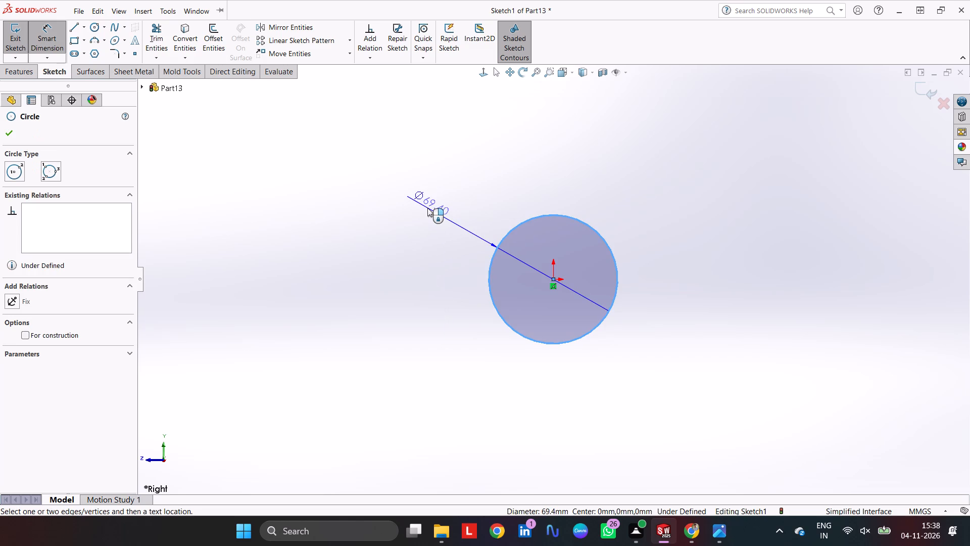
pyautogui.click(427, 208)
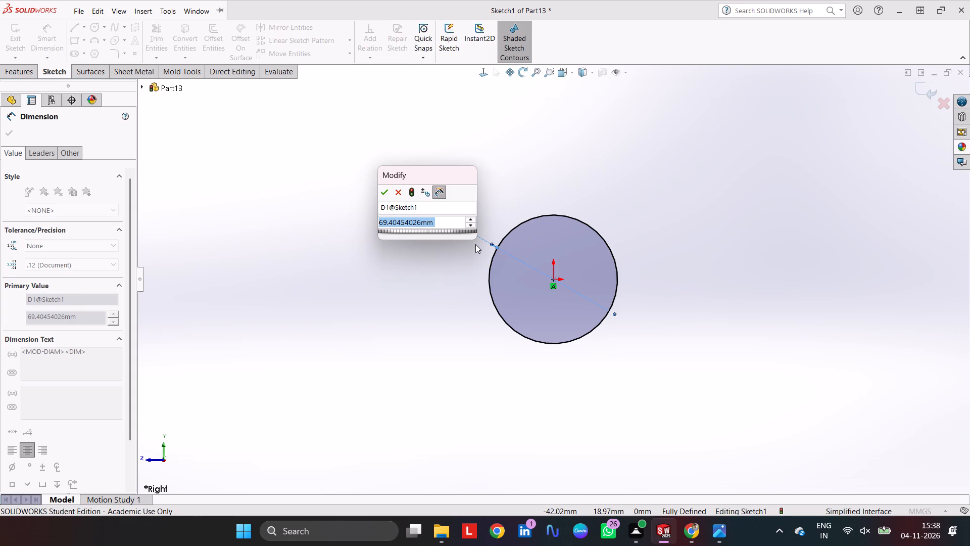
pyautogui.press('2')
pyautogui.press('8')
pyautogui.press('Return')
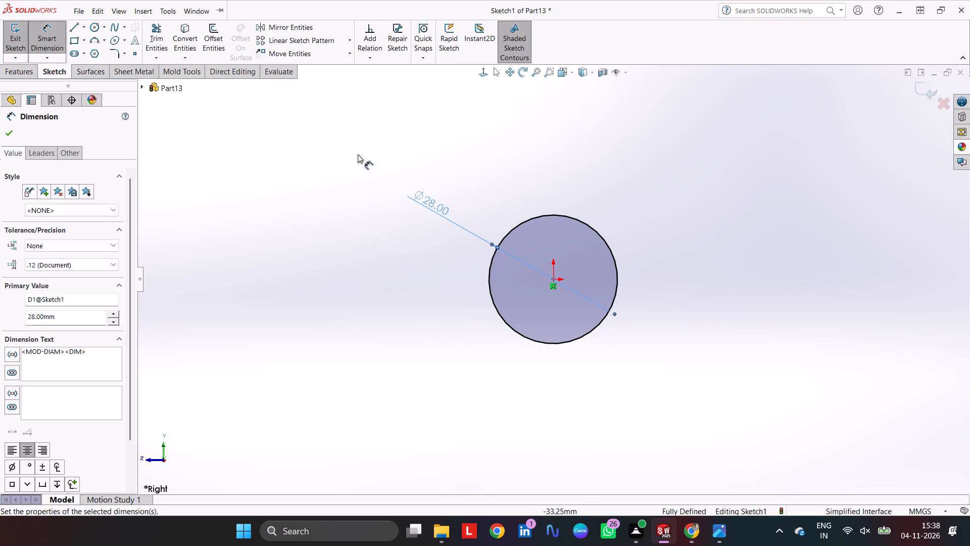
# Add a smaller concentric circle at the origin and dimension its diameter as 15 mm.
pyautogui.click(96, 25)
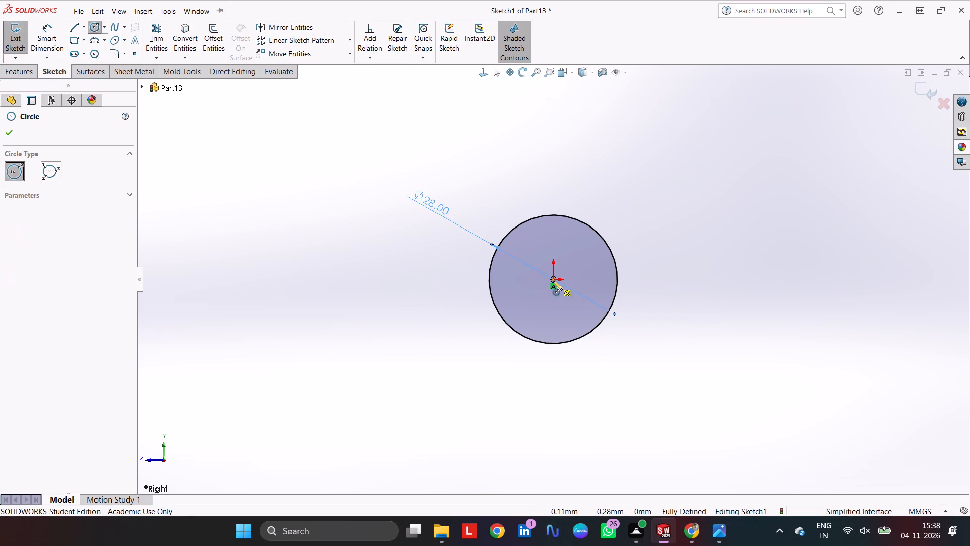
pyautogui.click(553, 281)
pyautogui.moveTo(521, 265); pyautogui.dragTo(489, 244)
pyautogui.click(45, 31)
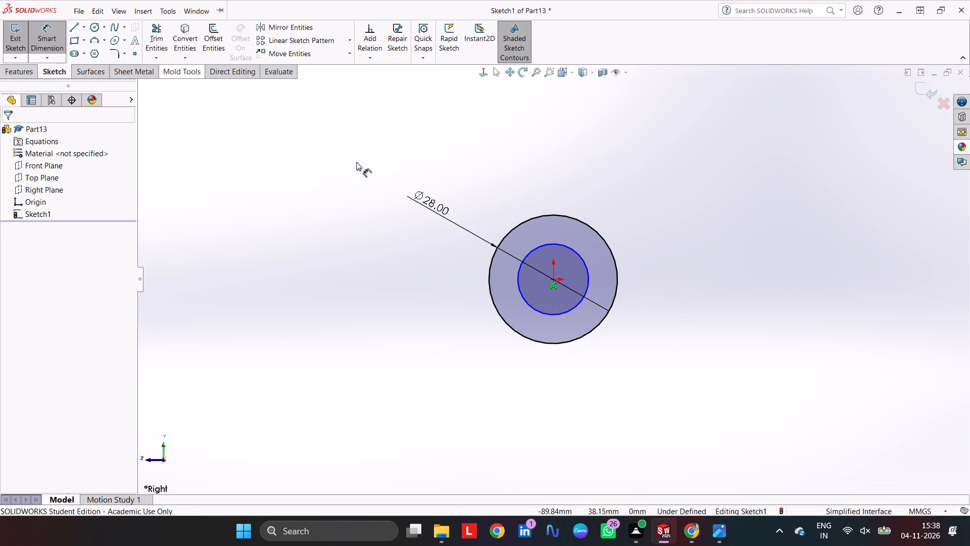
pyautogui.click(550, 243)
pyautogui.click(528, 182)
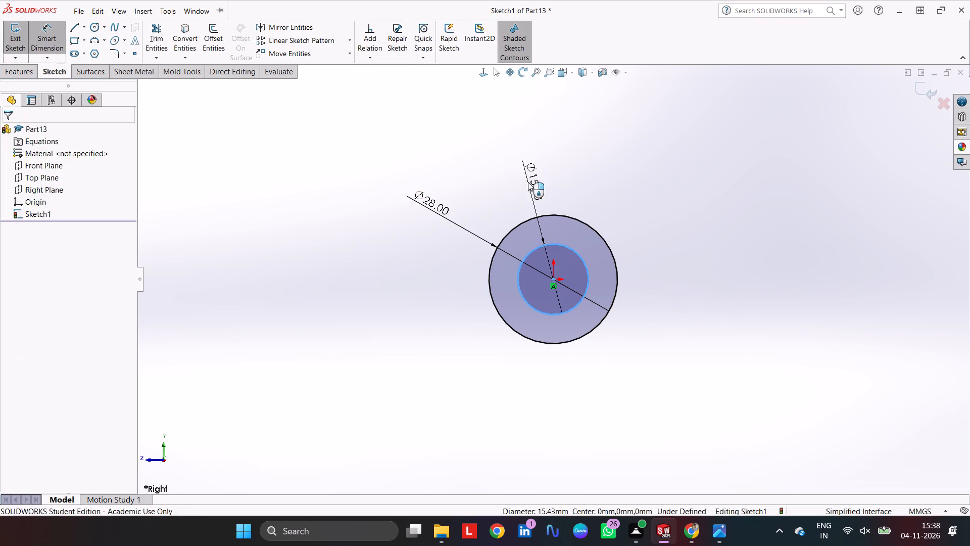
pyautogui.write('15')
pyautogui.press('Return')
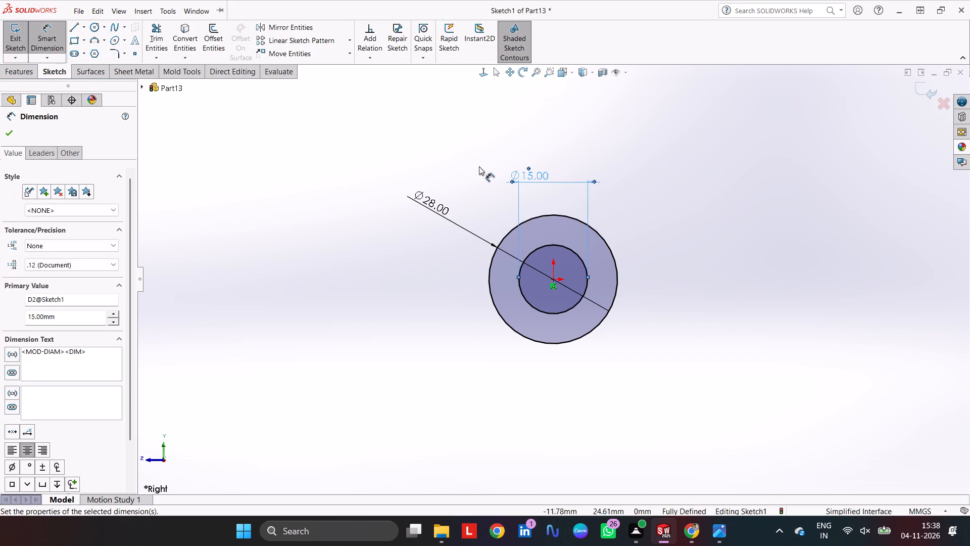
# Extrude the ring profile as a blind boss 15.5 mm deep.
pyautogui.click(20, 70)
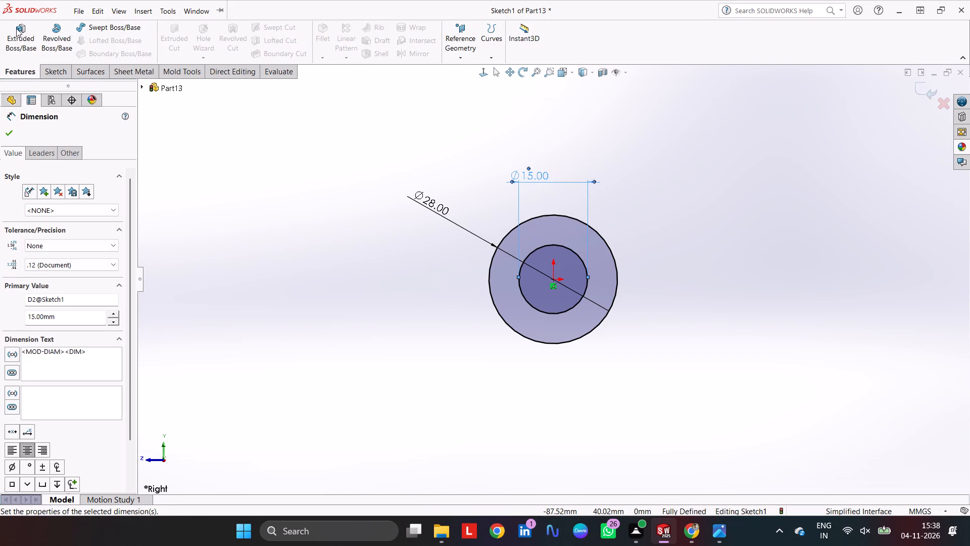
pyautogui.click(16, 28)
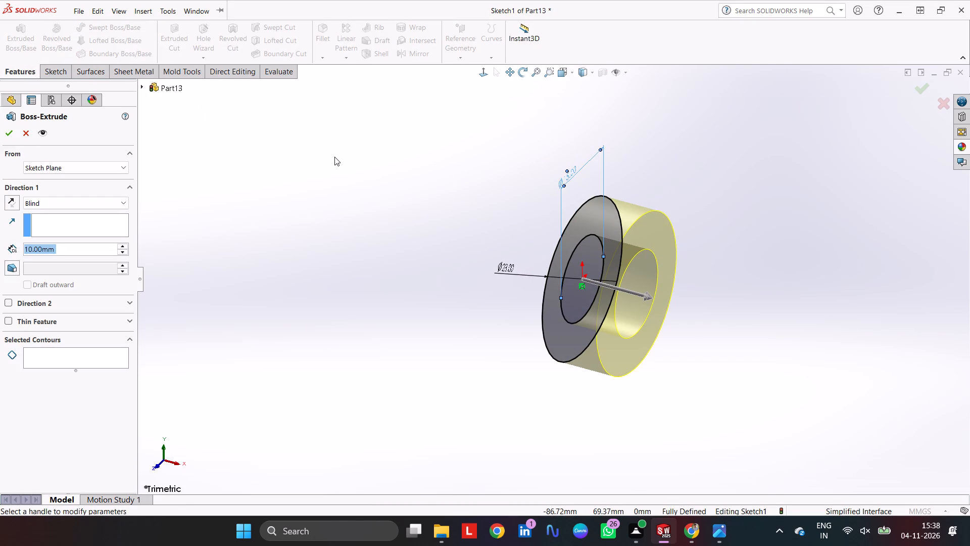
pyautogui.write('15')
pyautogui.write('.5')
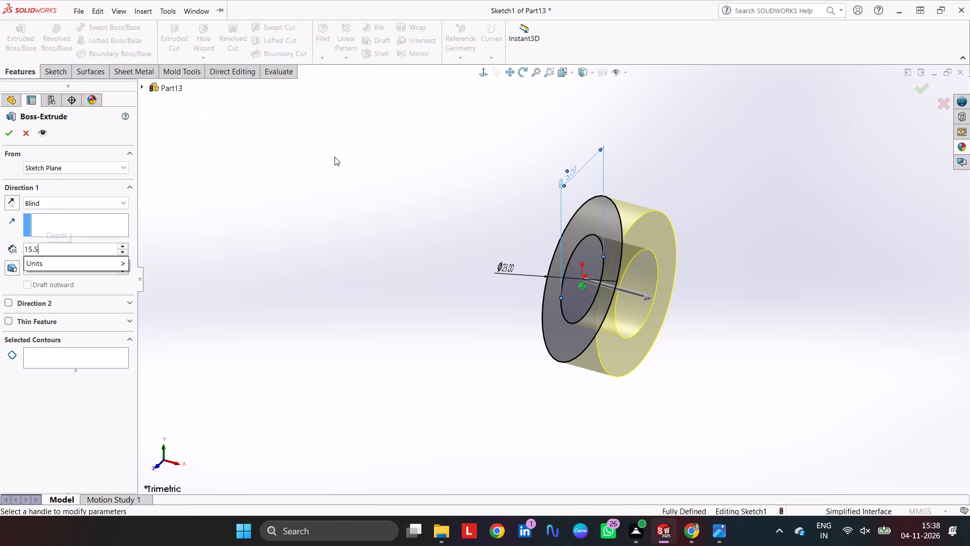
pyautogui.press('Return')
pyautogui.press('Return')
pyautogui.click(677, 162)
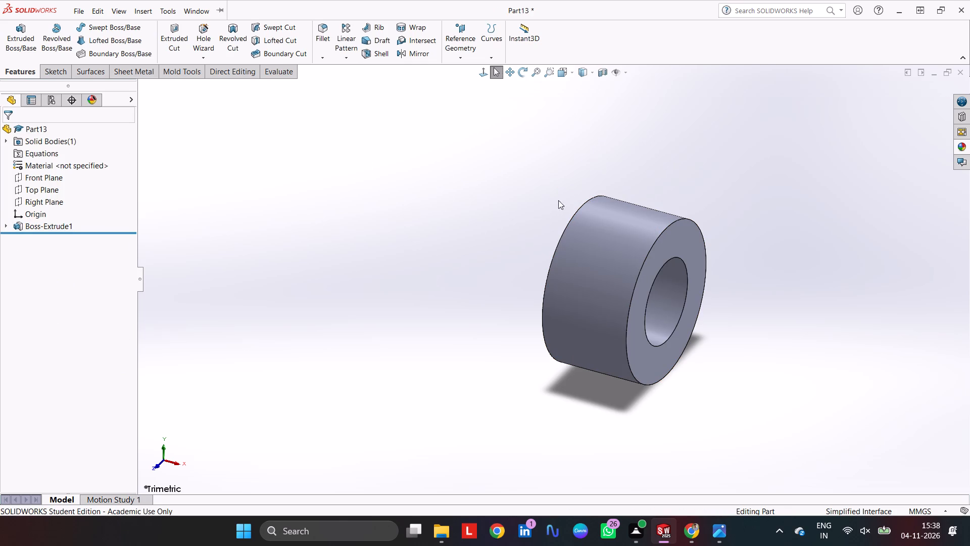
# On the Right Plane, sketch two circles centred on the origin, one about 47.6 mm in diameter and one matching the ring's outer edge.
pyautogui.click(674, 234)
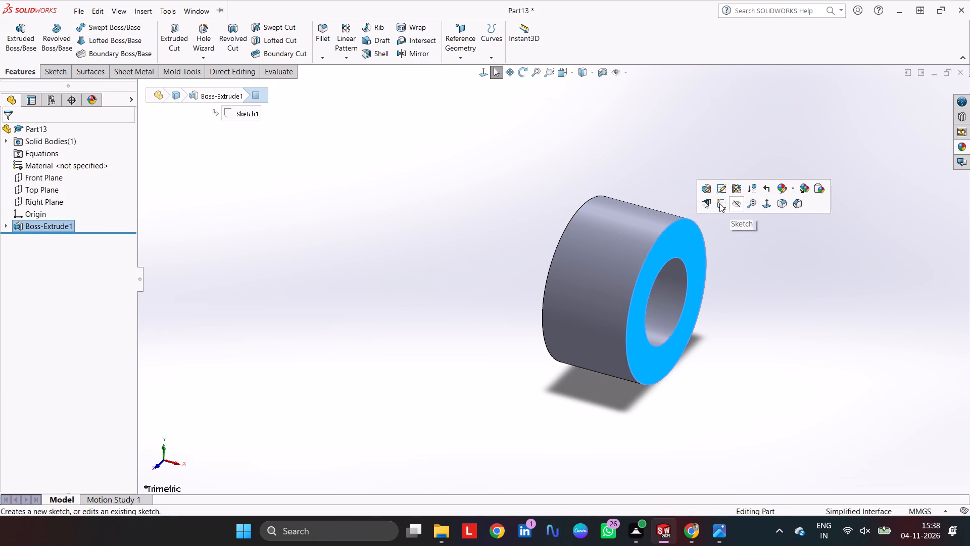
pyautogui.click(578, 176)
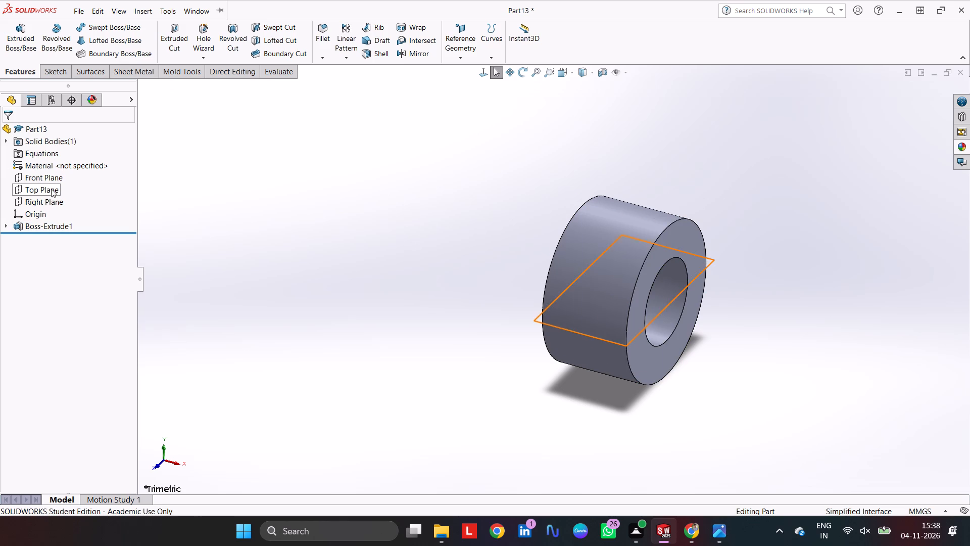
pyautogui.click(52, 204)
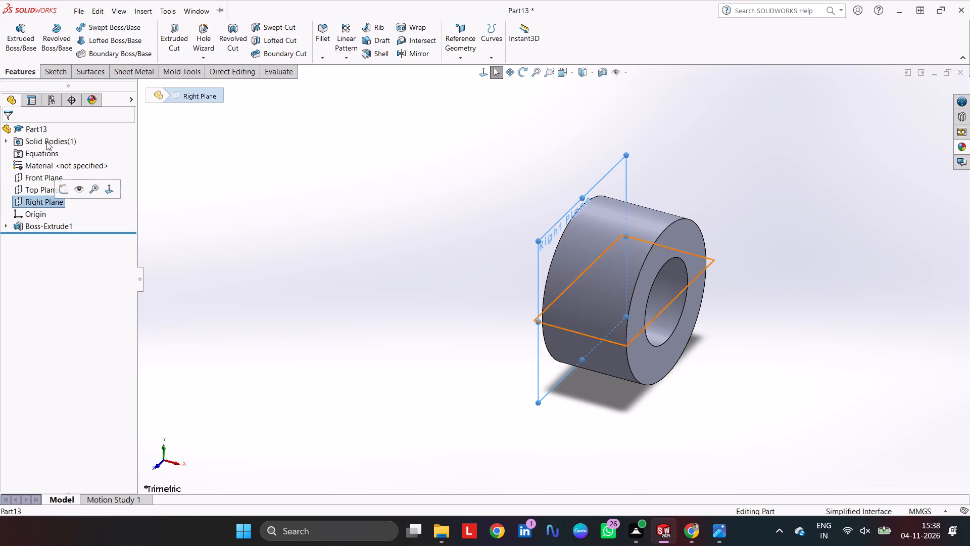
pyautogui.click(60, 68)
pyautogui.click(21, 26)
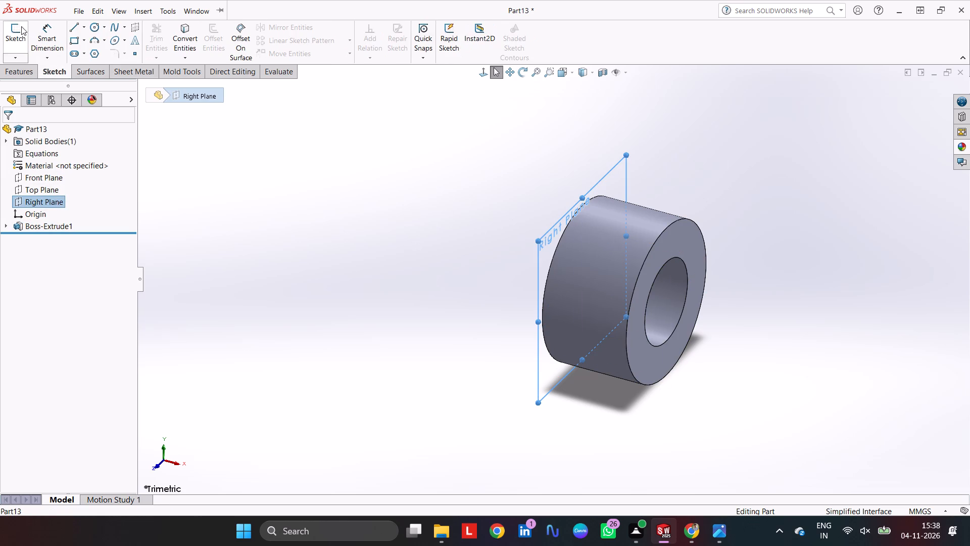
pyautogui.click(97, 26)
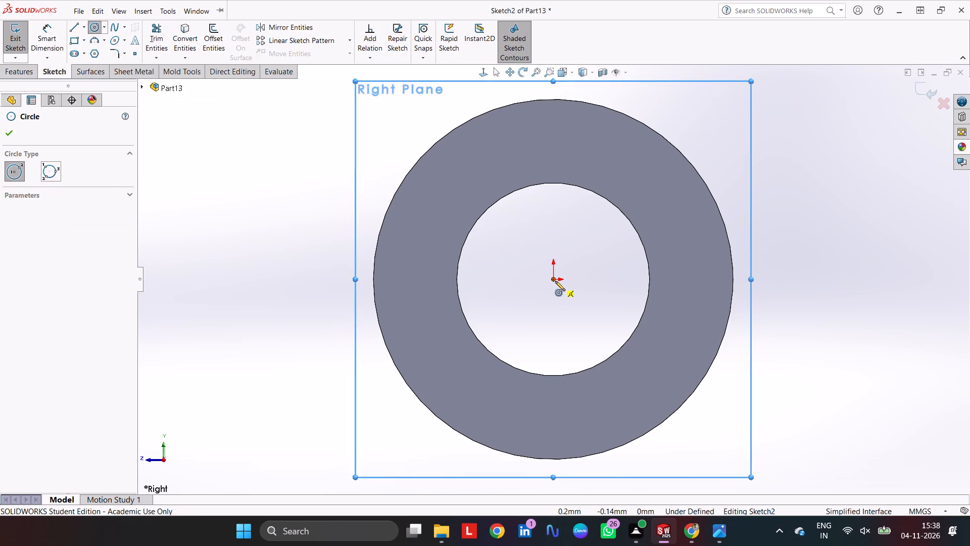
pyautogui.click(554, 280)
pyautogui.click(259, 198)
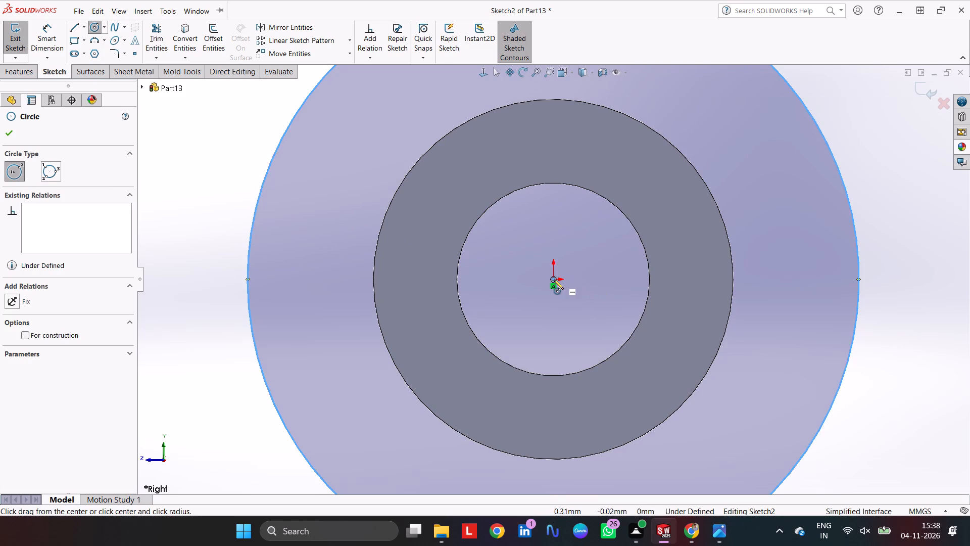
pyautogui.click(553, 282)
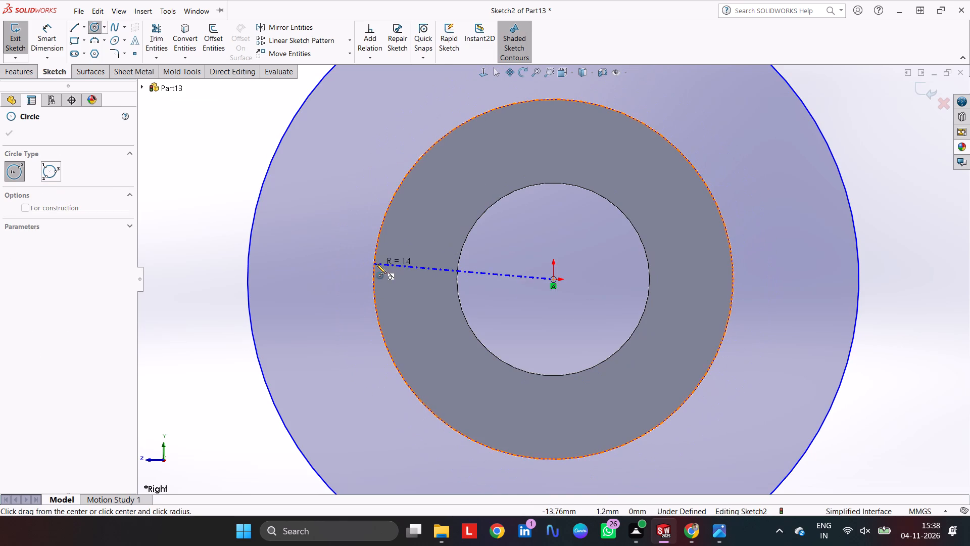
pyautogui.click(376, 264)
# Dimension the larger circle's diameter as 37 mm and the smaller circle's diameter as 28 mm.
pyautogui.click(46, 40)
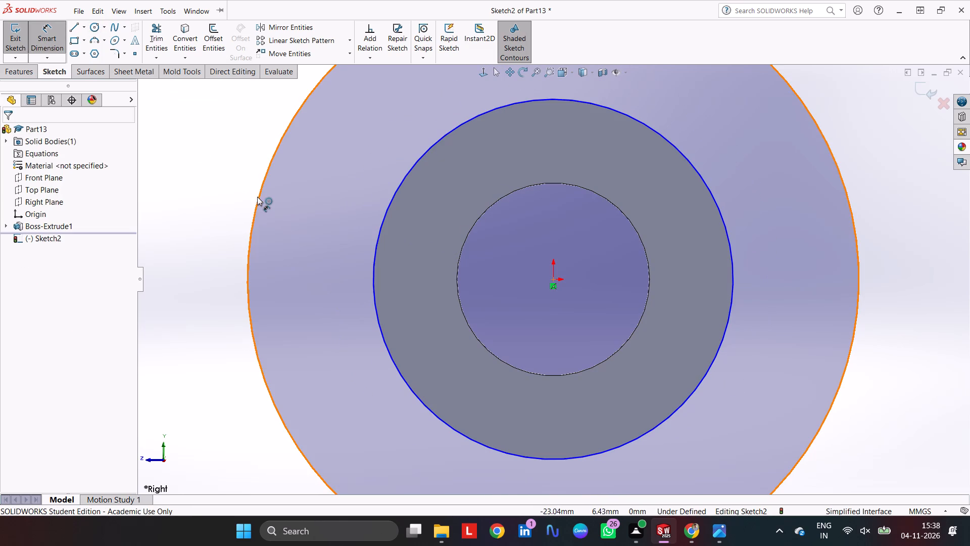
pyautogui.click(257, 197)
pyautogui.click(196, 211)
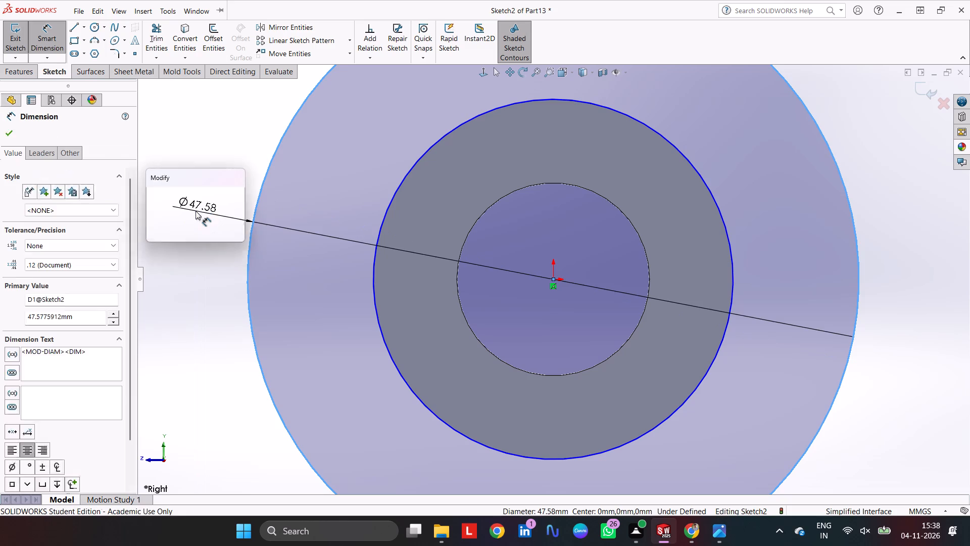
pyautogui.write('37')
pyautogui.press('Return')
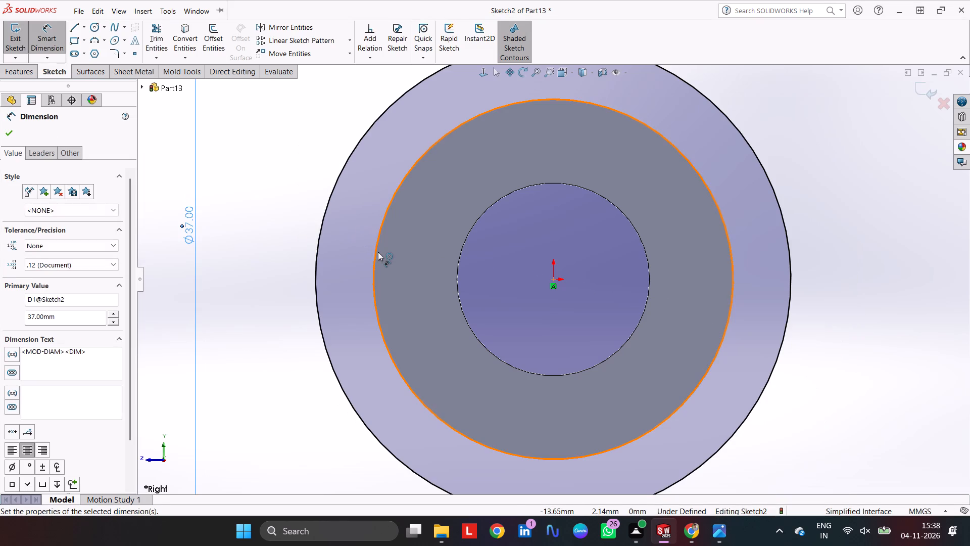
pyautogui.click(378, 252)
pyautogui.click(351, 232)
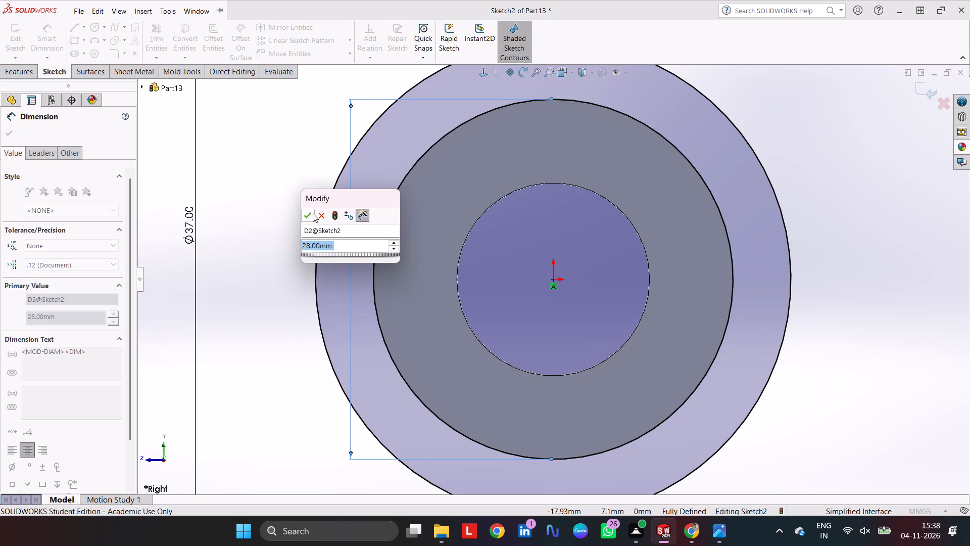
pyautogui.click(312, 214)
pyautogui.click(8, 134)
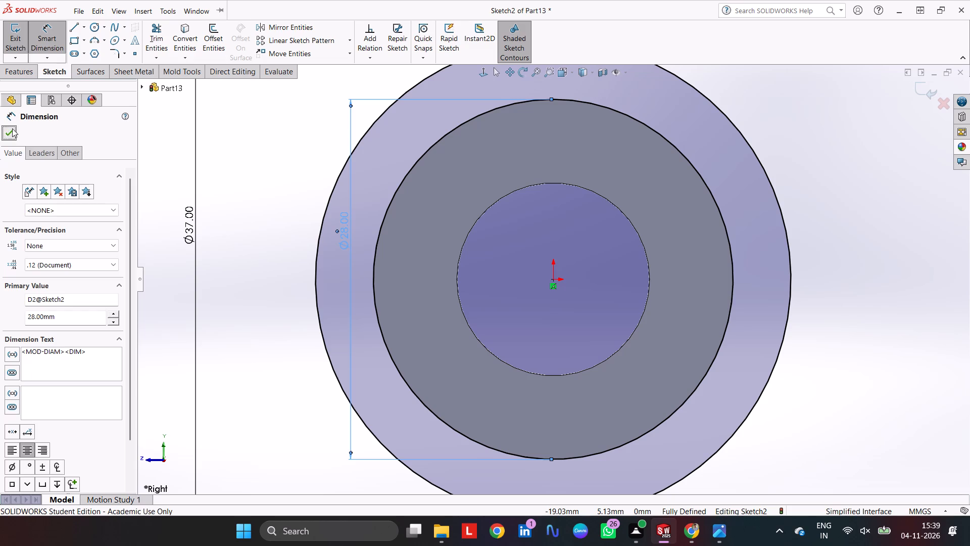
# Extrude the flange profile as a blind boss 1.5 mm deep, starting at an 11 mm offset from the sketch plane.
pyautogui.click(24, 75)
pyautogui.click(29, 37)
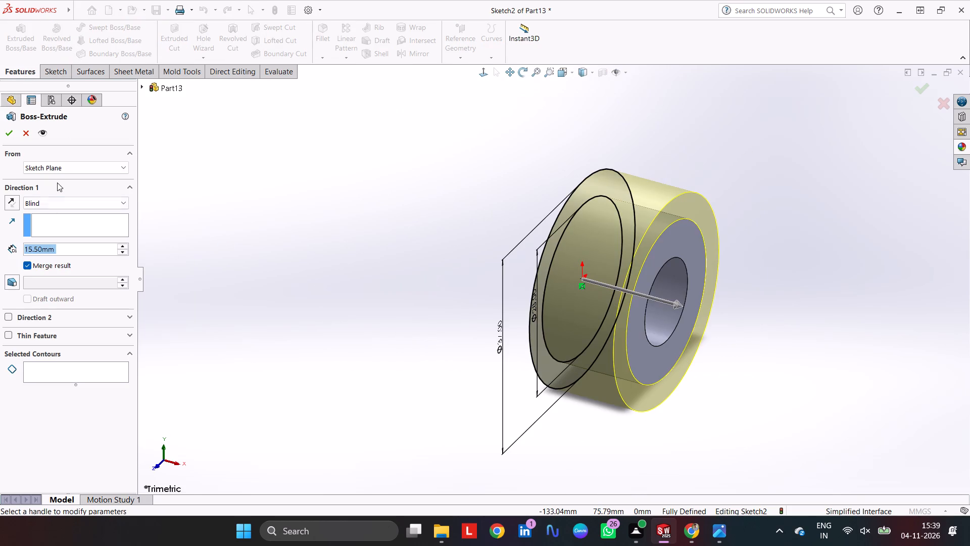
pyautogui.click(60, 164)
pyautogui.click(66, 209)
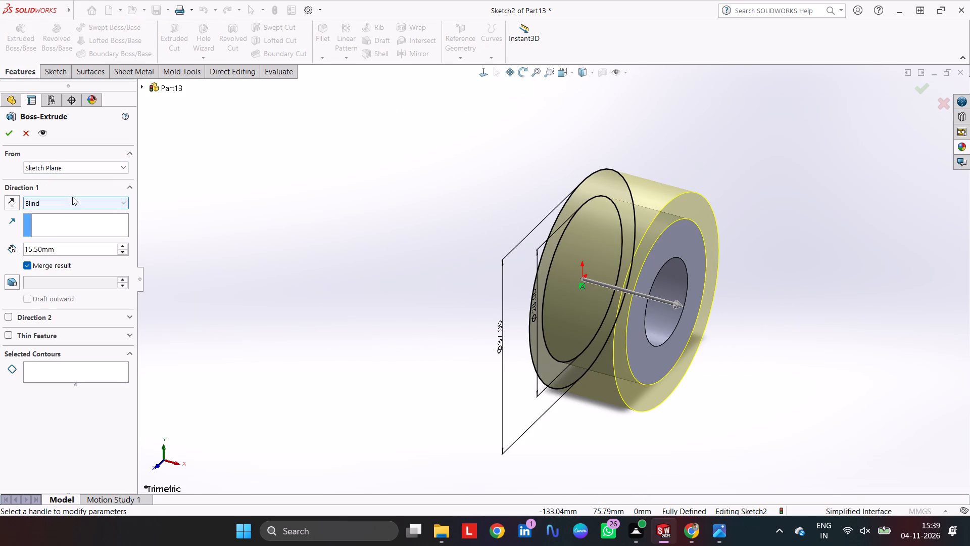
pyautogui.click(64, 166)
pyautogui.click(58, 202)
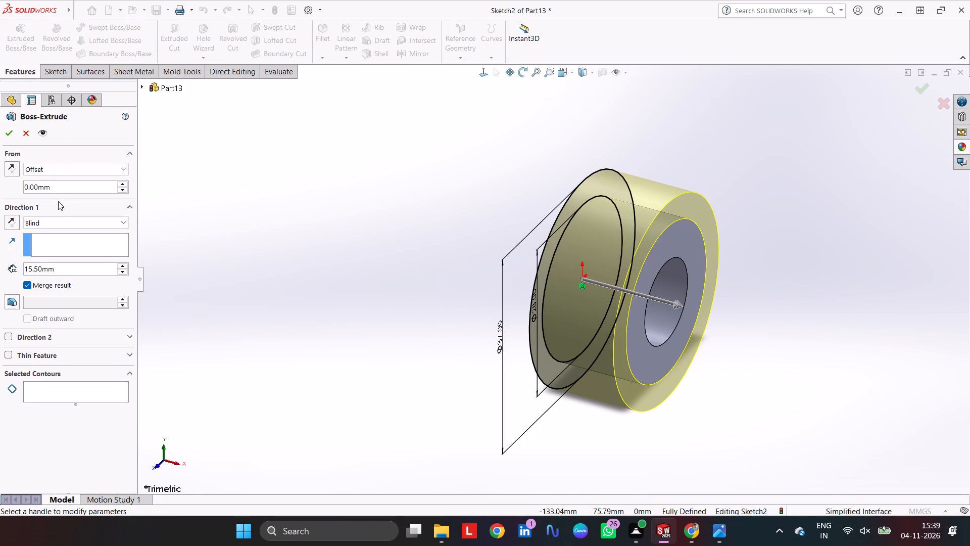
pyautogui.moveTo(68, 190); pyautogui.dragTo(0, 189)
pyautogui.write('11')
pyautogui.press('Return')
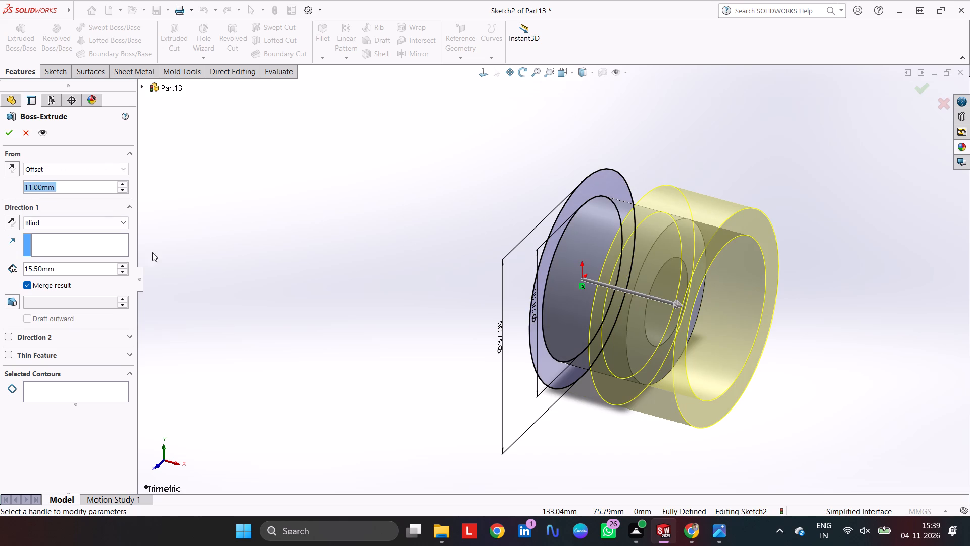
pyautogui.click(87, 267)
pyautogui.moveTo(68, 275); pyautogui.dragTo(0, 253)
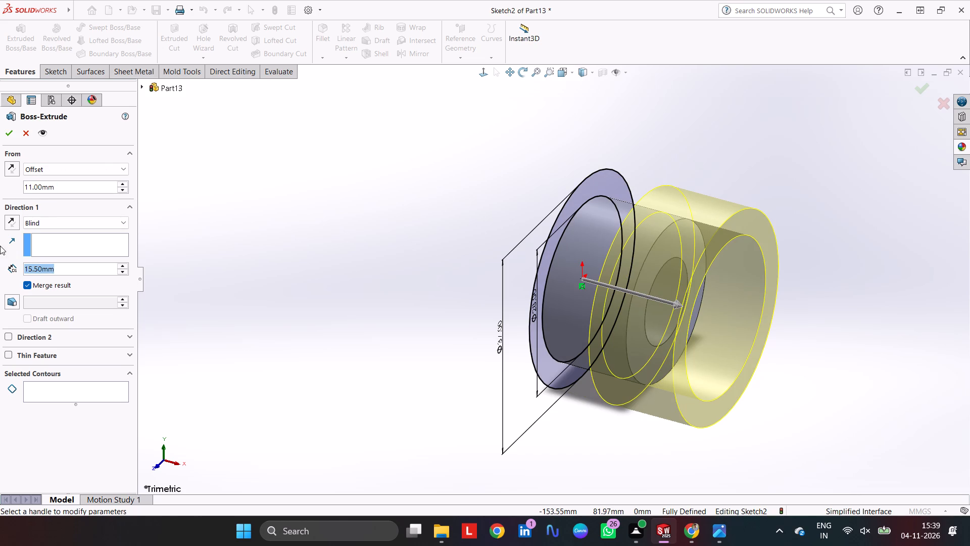
pyautogui.press('1')
pyautogui.press('.')
pyautogui.press('5')
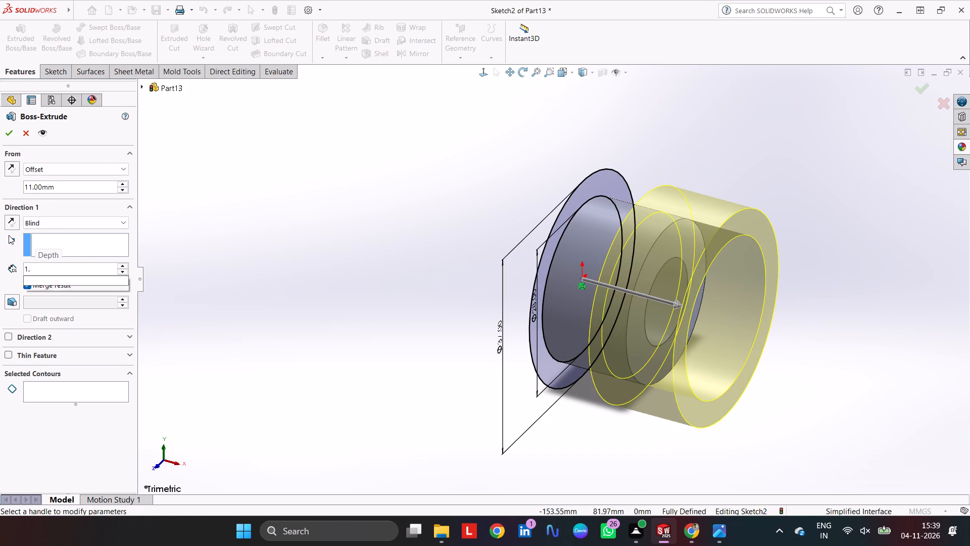
pyautogui.press('Return')
pyautogui.press('Return')
pyautogui.click(398, 141)
# Inspect the flanged bushing and set the isometric view.
pyautogui.moveTo(483, 217); pyautogui.dragTo(481, 216, button='middle')
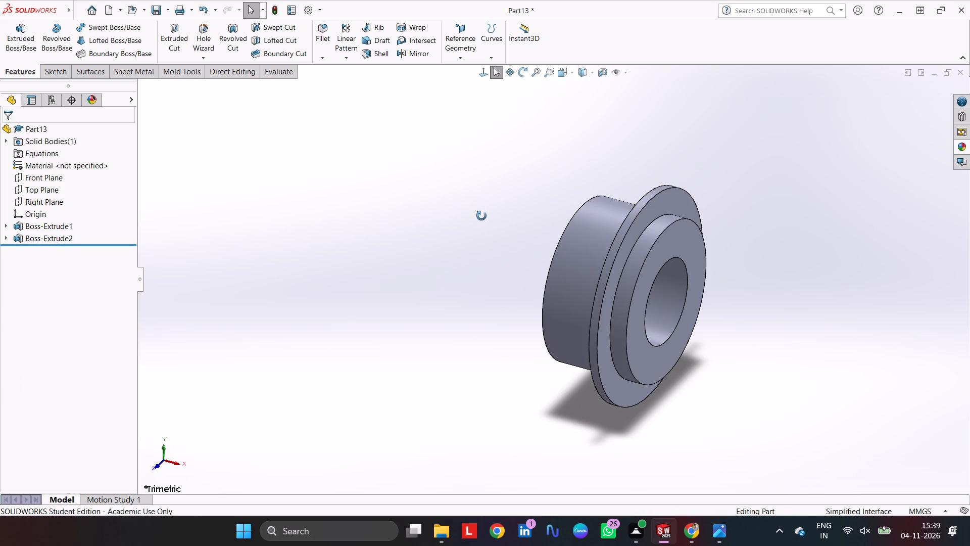
pyautogui.moveTo(481, 216); pyautogui.dragTo(476, 244, button='middle')
pyautogui.hotkey('ctrl', '7')
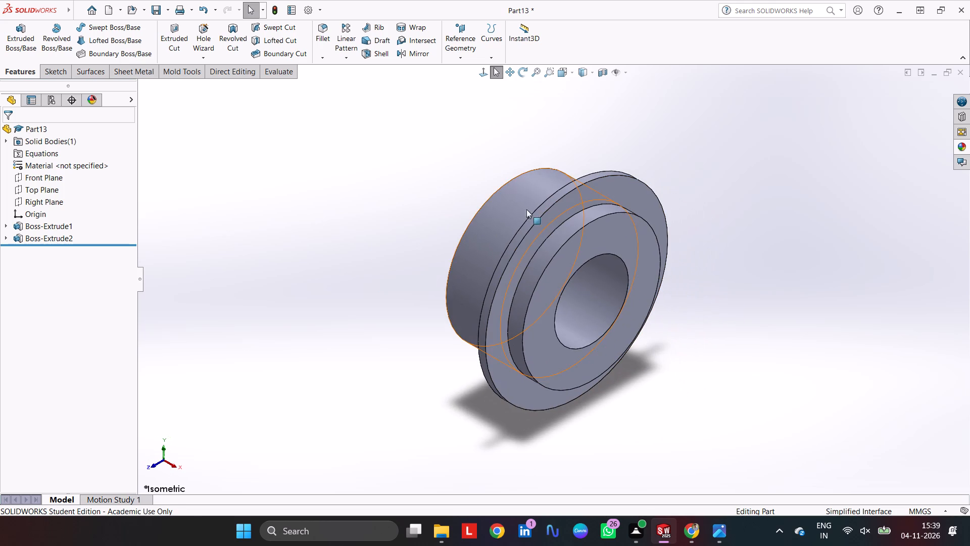
# Apply a dark grey colour from the standard swatches to the entire flanged bushing body.
pyautogui.rightClick(518, 202)
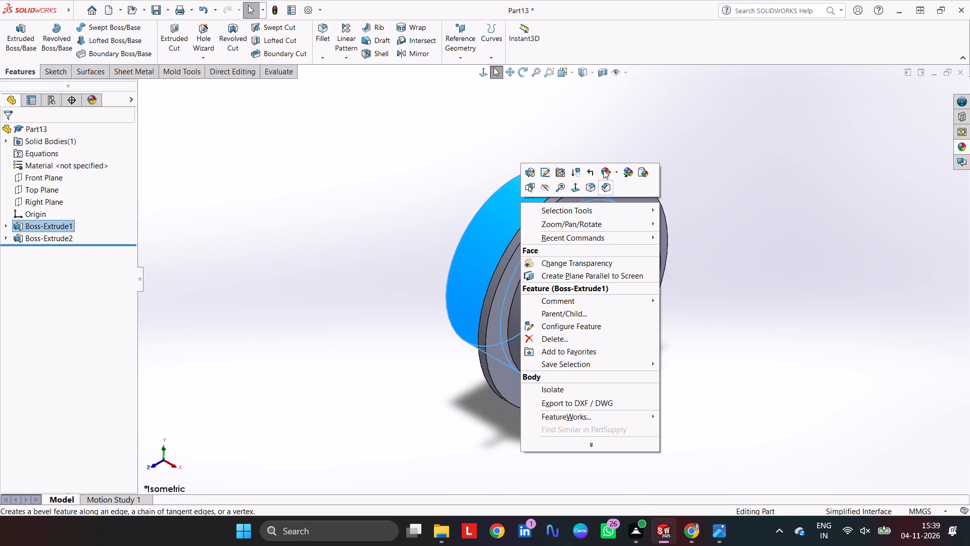
pyautogui.click(603, 170)
pyautogui.click(623, 217)
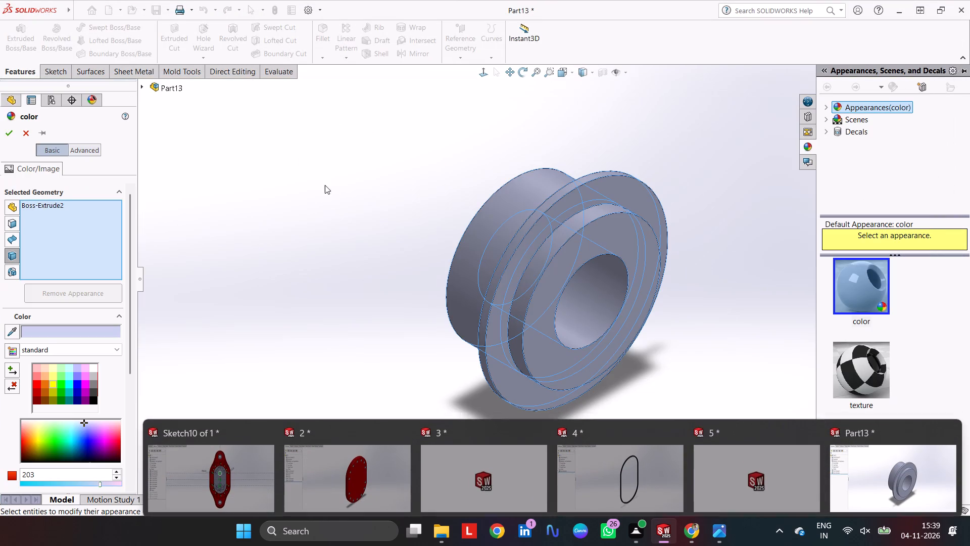
pyautogui.click(93, 392)
pyautogui.click(444, 192)
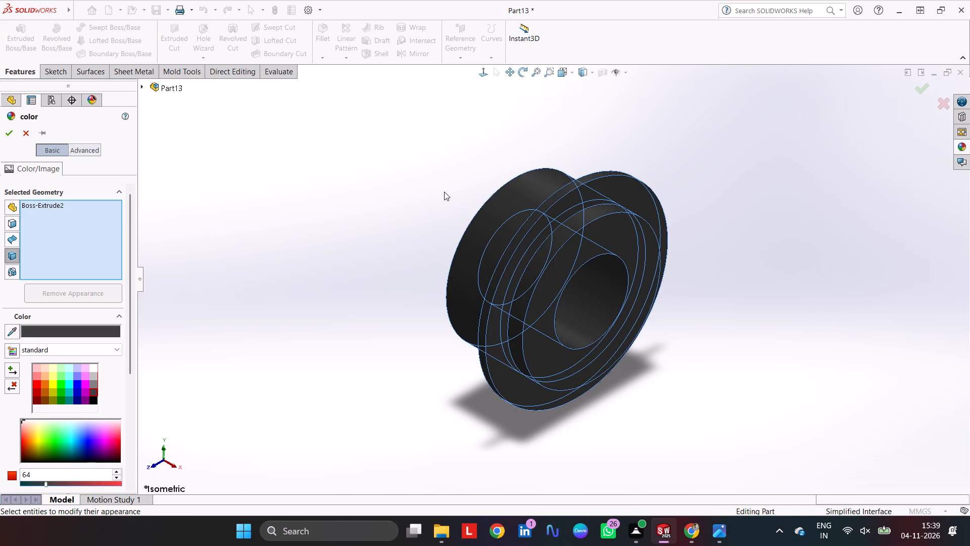
pyautogui.click(444, 192)
pyautogui.click(9, 132)
pyautogui.click(437, 145)
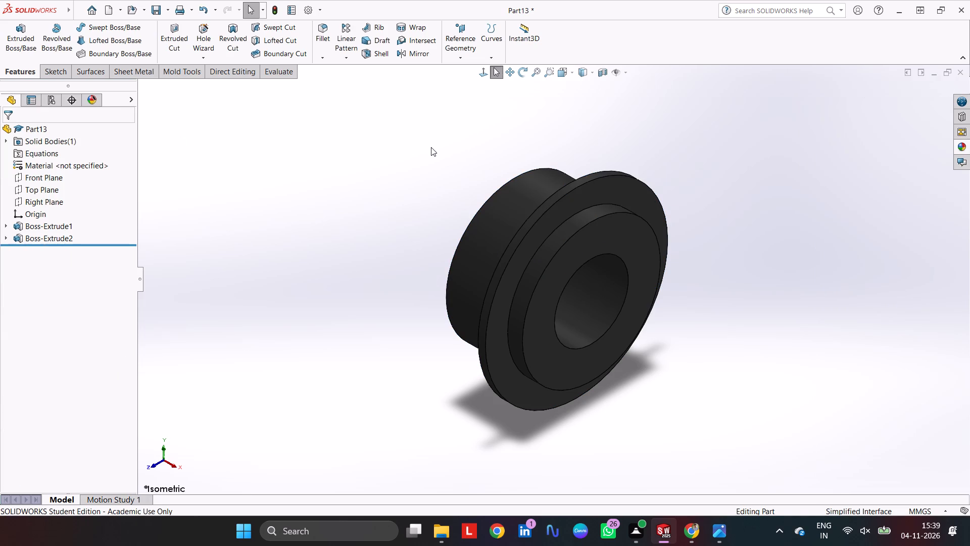
# Save the bushing in isometric view as part 6 in the Gear Pump Assembly folder.
pyautogui.hotkey('ctrl', '7')
pyautogui.hotkey('ctrl', 's')
pyautogui.scroll(-5, 508, 207)
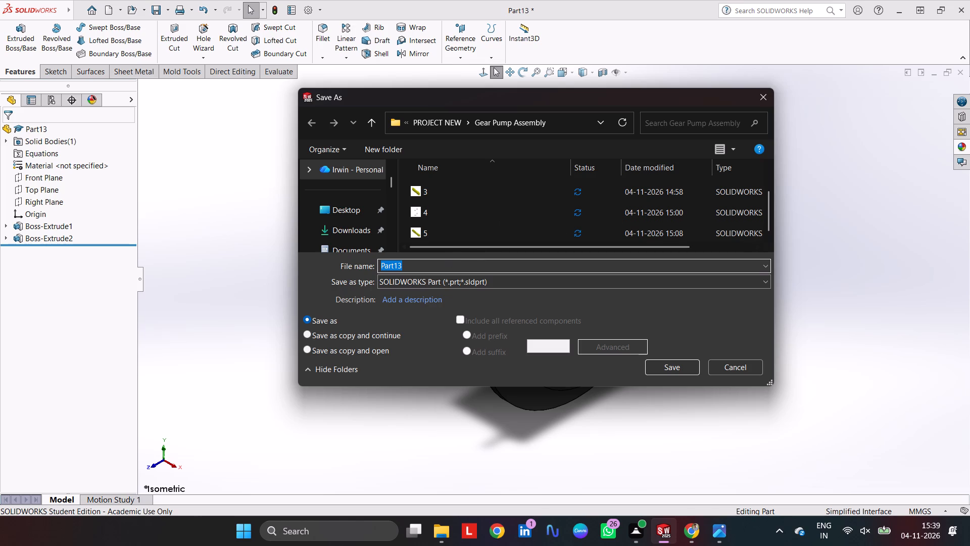
pyautogui.press('6')
pyautogui.press('Return')
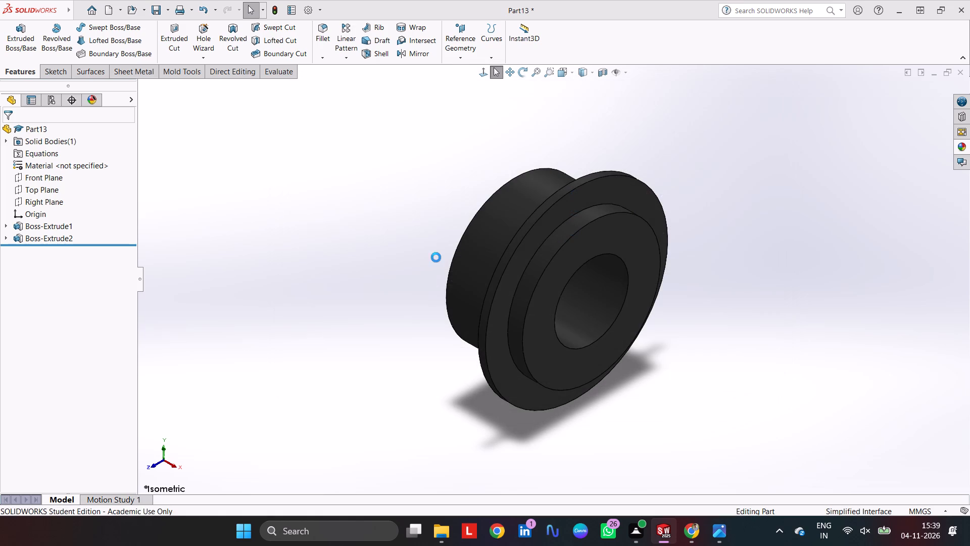
# Print the current screen image with Microsoft Print to PDF on A4 landscape paper, saving the output as 6.
pyautogui.hotkey('ctrl', 'p')
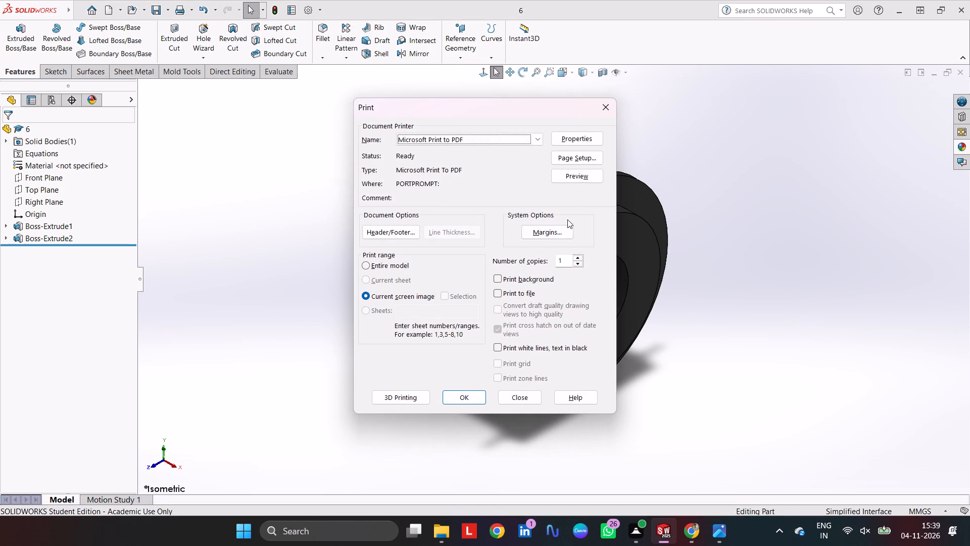
pyautogui.click(567, 158)
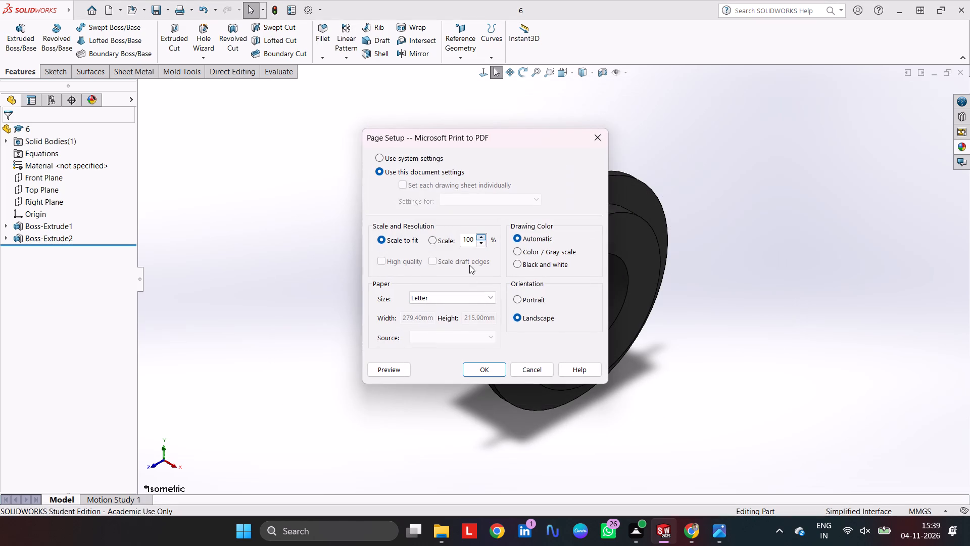
pyautogui.click(469, 296)
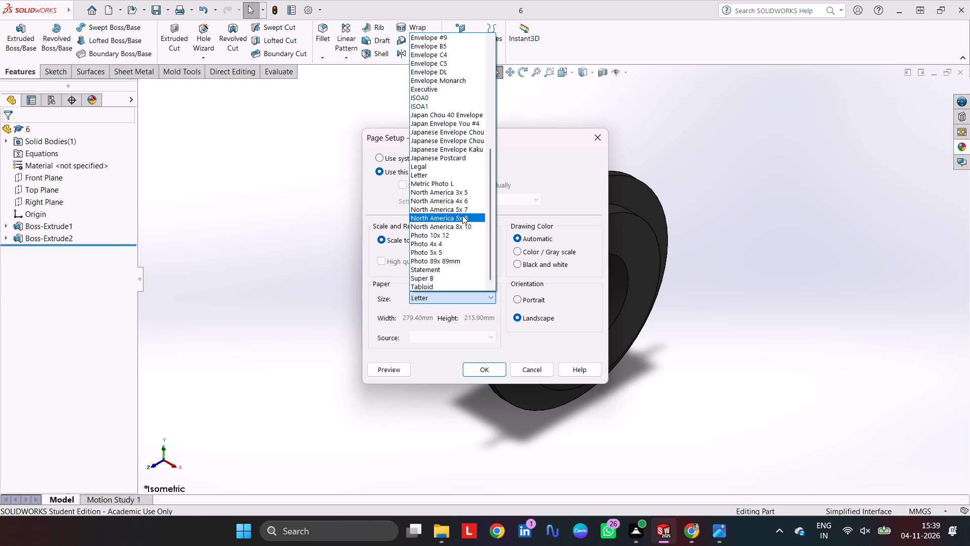
pyautogui.scroll(6, 462, 212)
pyautogui.scroll(4, 438, 75)
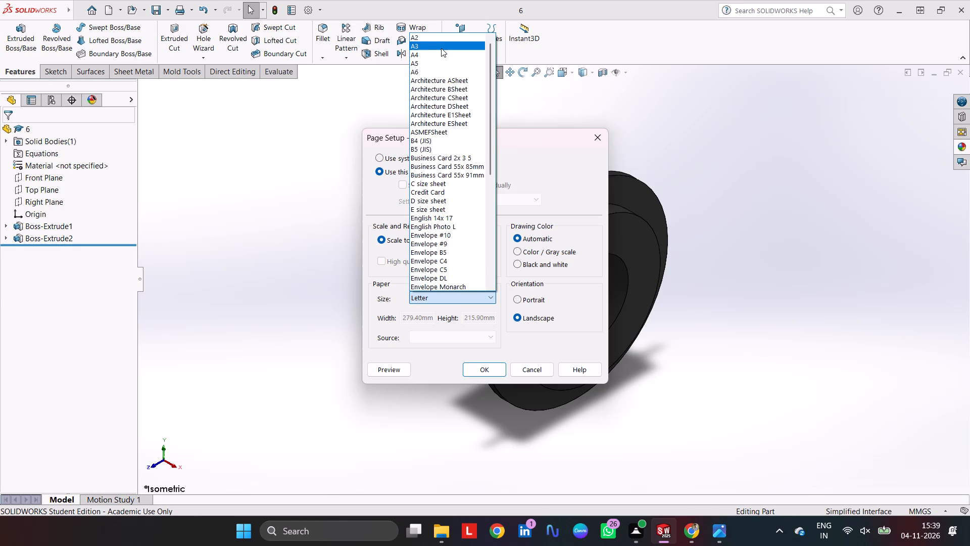
pyautogui.click(441, 53)
pyautogui.click(495, 370)
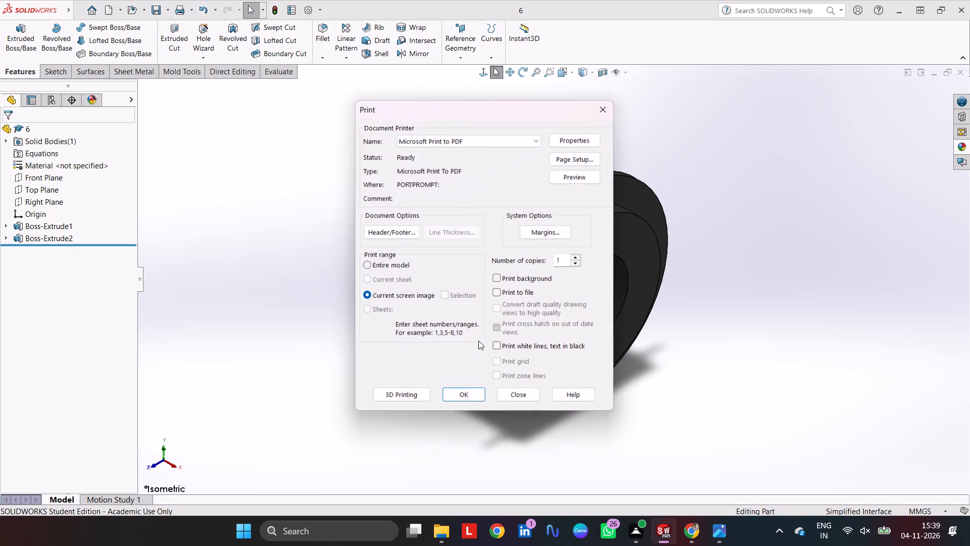
pyautogui.click(456, 390)
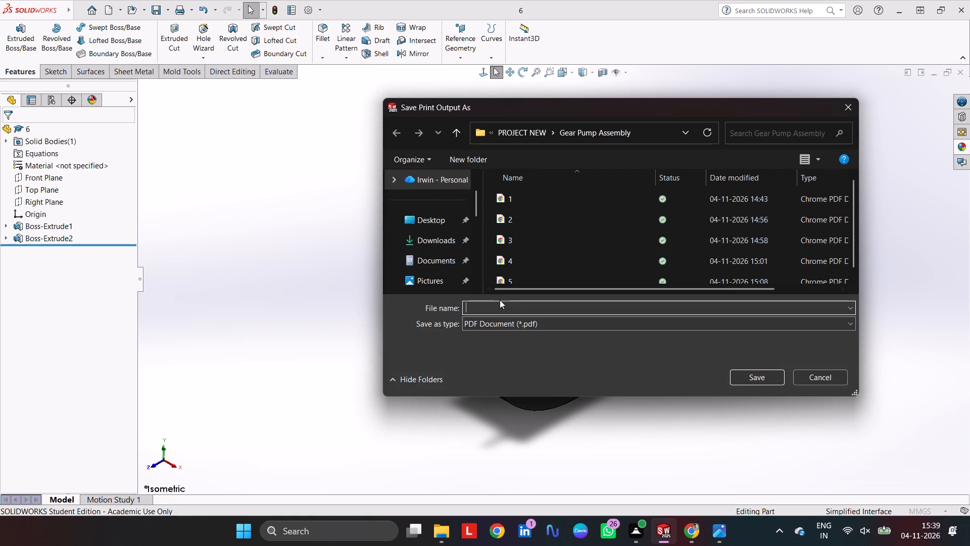
pyautogui.press('6')
pyautogui.press('Return')
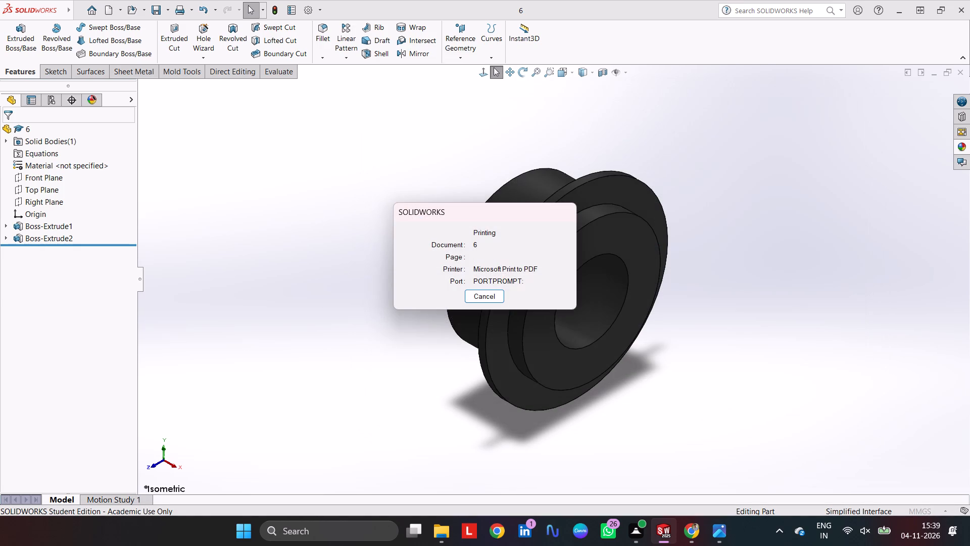
# Create a new part document.
pyautogui.click(772, 291)
pyautogui.hotkey('ctrl', 'n')
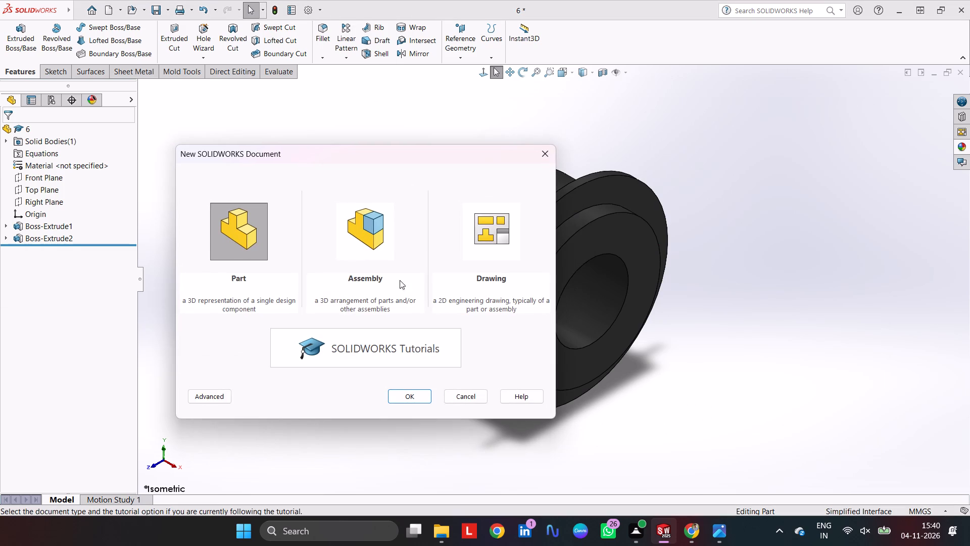
pyautogui.click(409, 394)
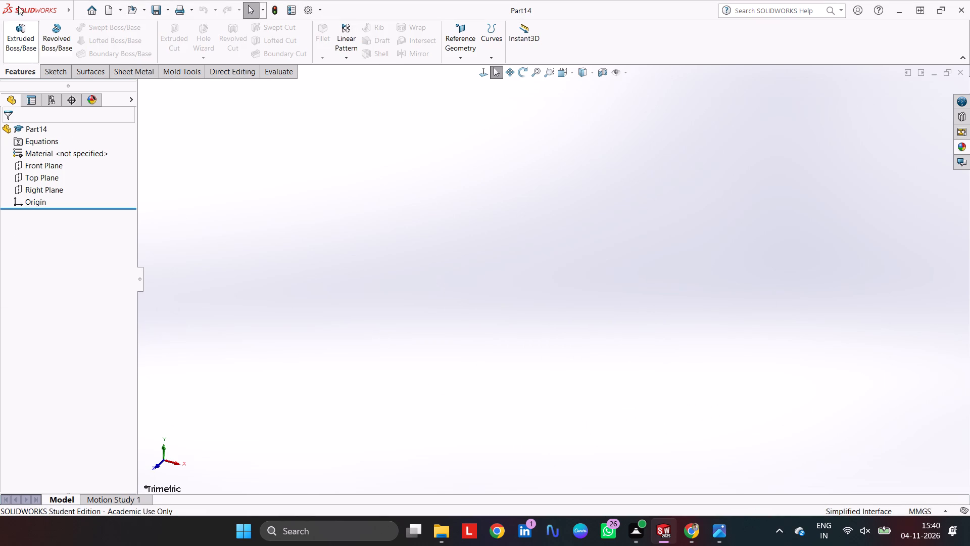
# On the Right Plane, sketch a circle about 218 mm in diameter centred on the origin.
pyautogui.click(48, 192)
pyautogui.click(54, 73)
pyautogui.click(29, 39)
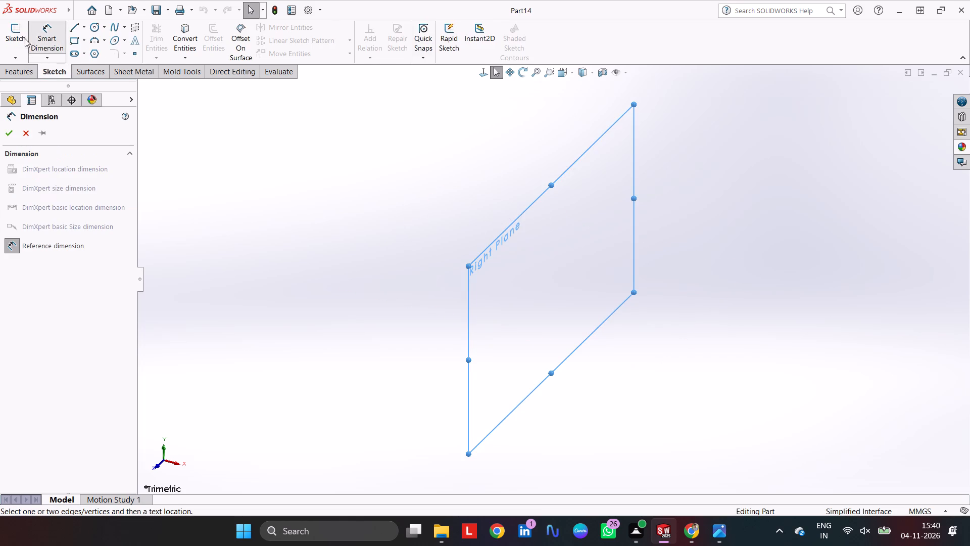
pyautogui.click(13, 29)
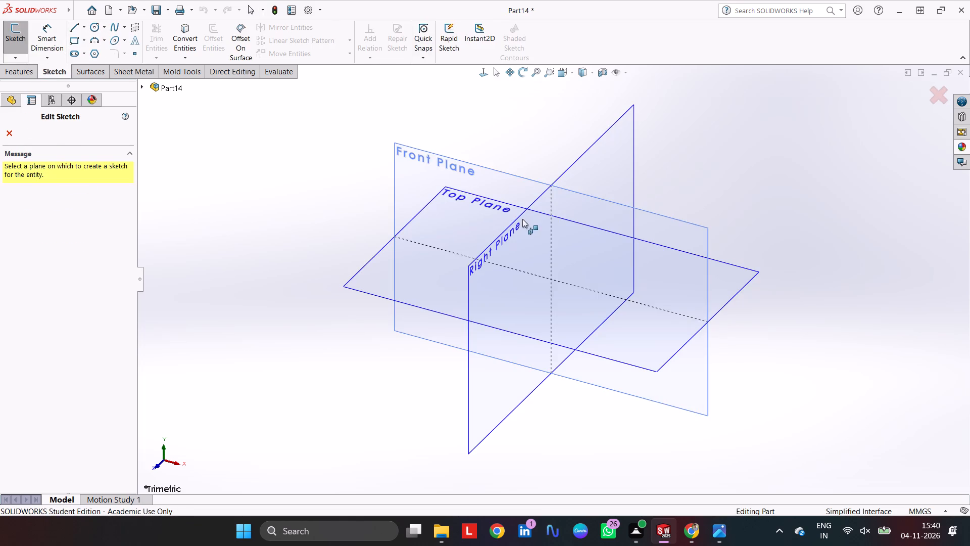
pyautogui.click(520, 219)
pyautogui.click(96, 25)
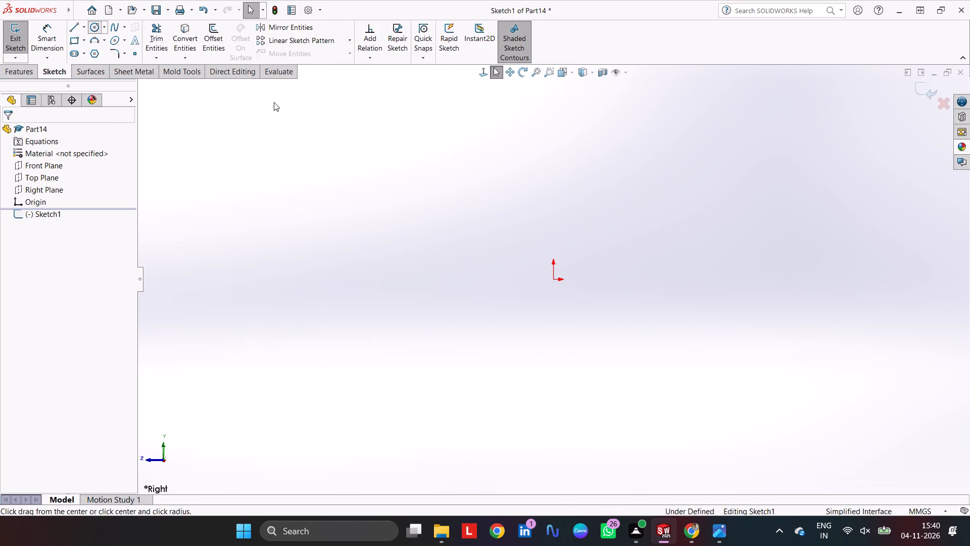
pyautogui.moveTo(552, 281); pyautogui.dragTo(547, 278)
pyautogui.click(292, 164)
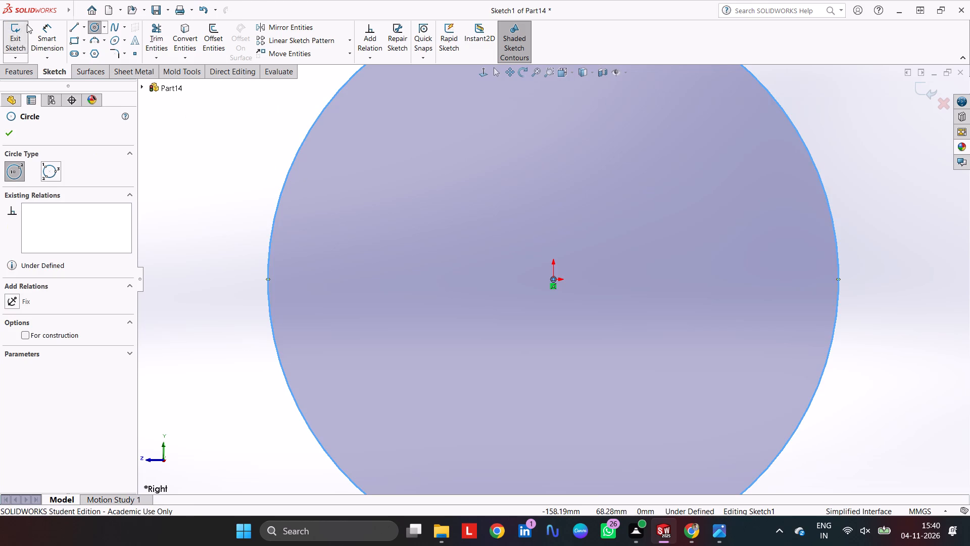
# Dimension the circle's diameter as 28 mm.
pyautogui.click(61, 36)
pyautogui.click(280, 202)
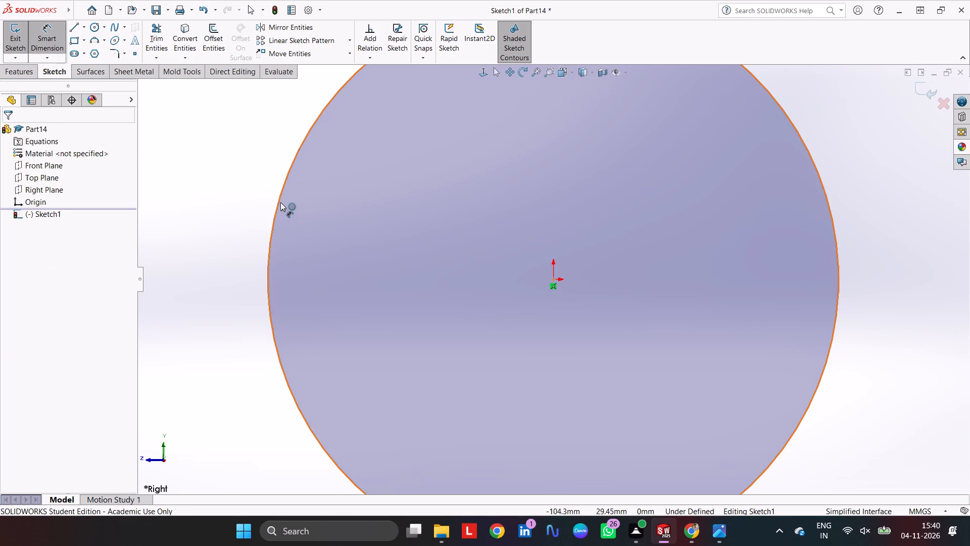
pyautogui.click(218, 206)
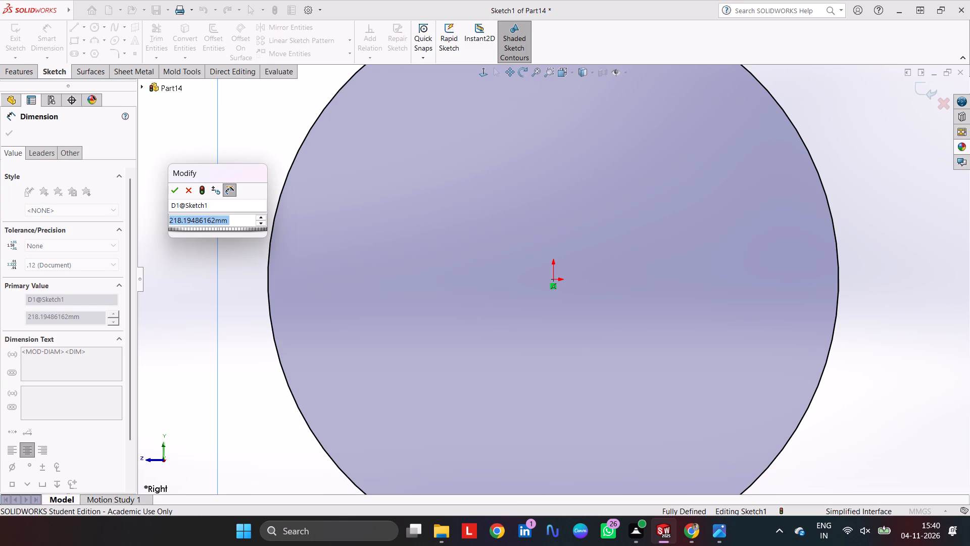
pyautogui.write('28')
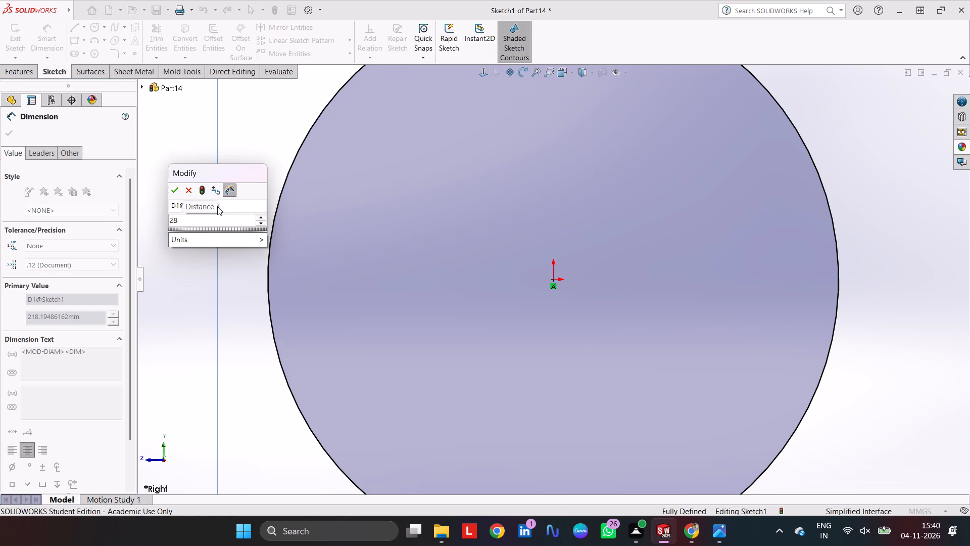
pyautogui.press('Return')
pyautogui.moveTo(15, 134); pyautogui.dragTo(12, 127)
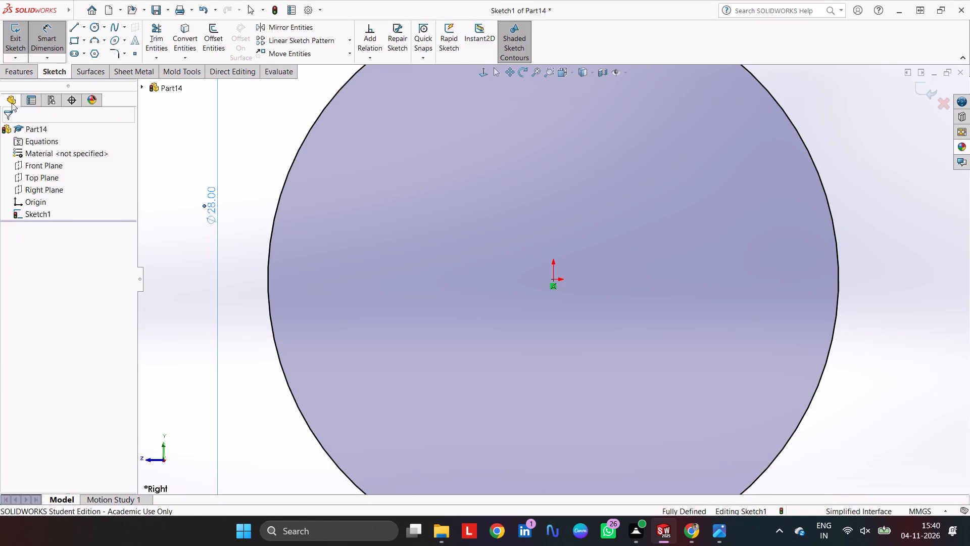
# Extrude the 28 mm circle as a blind boss 10.75 mm deep from the sketch plane.
pyautogui.click(21, 70)
pyautogui.click(29, 31)
pyautogui.scroll(6, 492, 253)
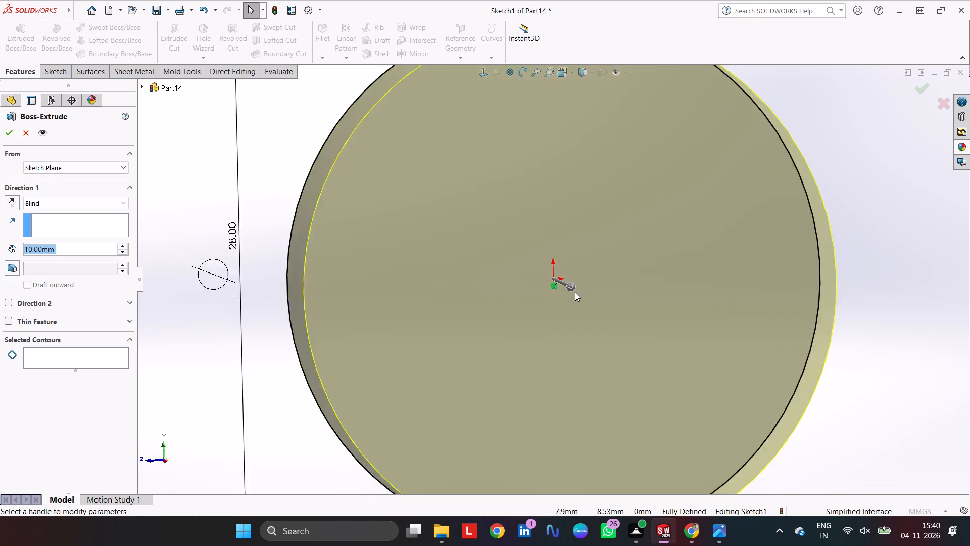
pyautogui.scroll(2, 569, 287)
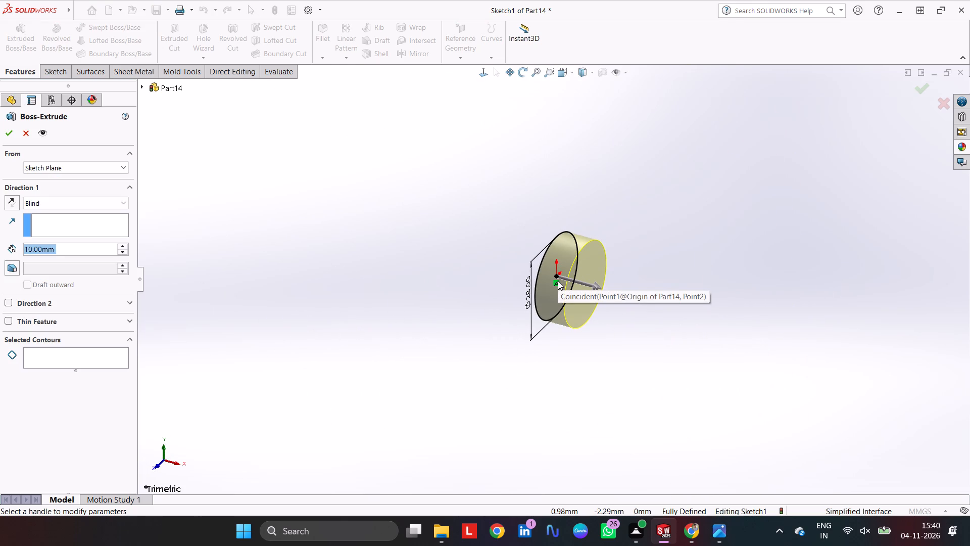
pyautogui.write('10.75')
pyautogui.press('Return')
pyautogui.press('Return')
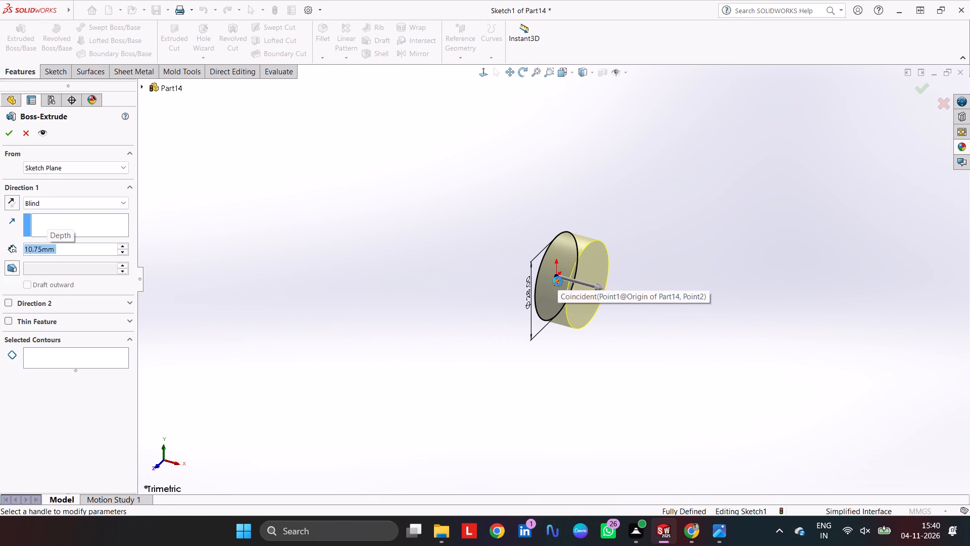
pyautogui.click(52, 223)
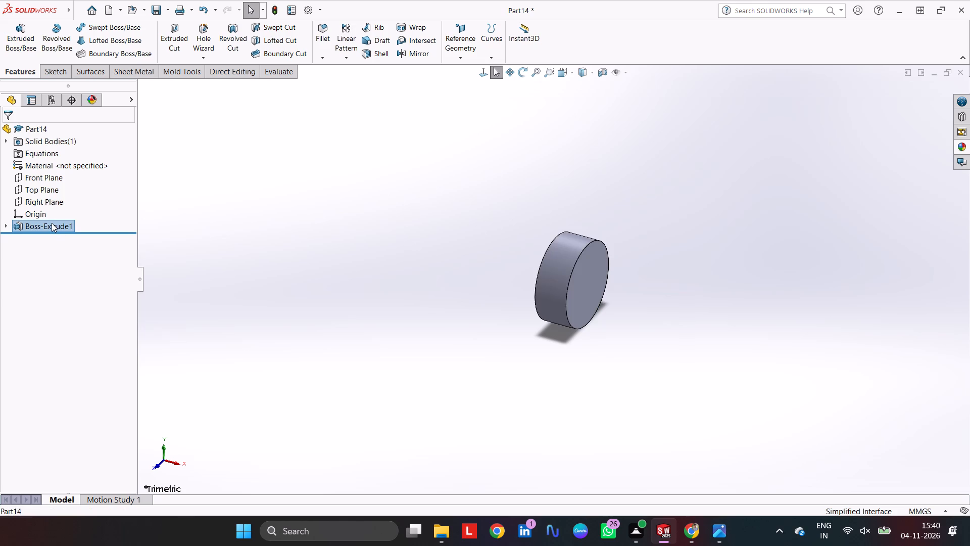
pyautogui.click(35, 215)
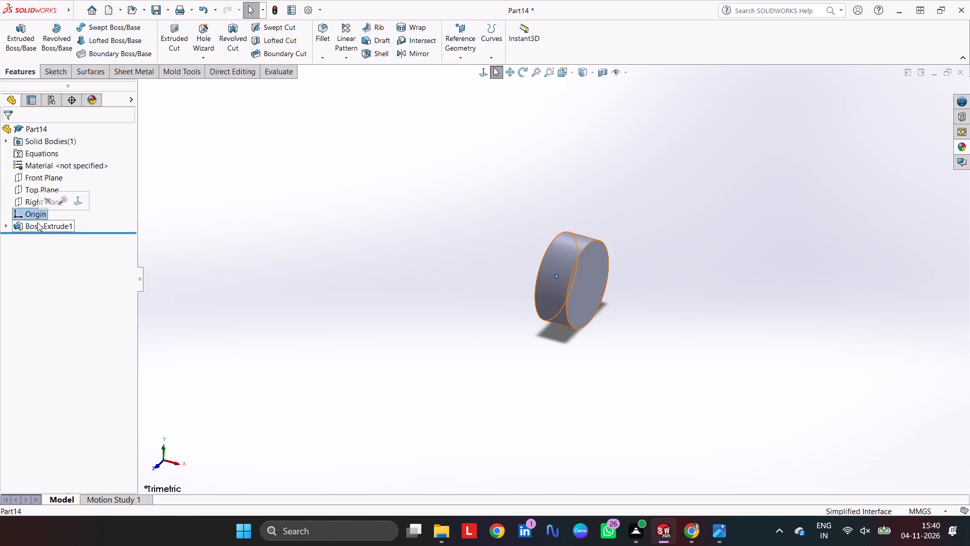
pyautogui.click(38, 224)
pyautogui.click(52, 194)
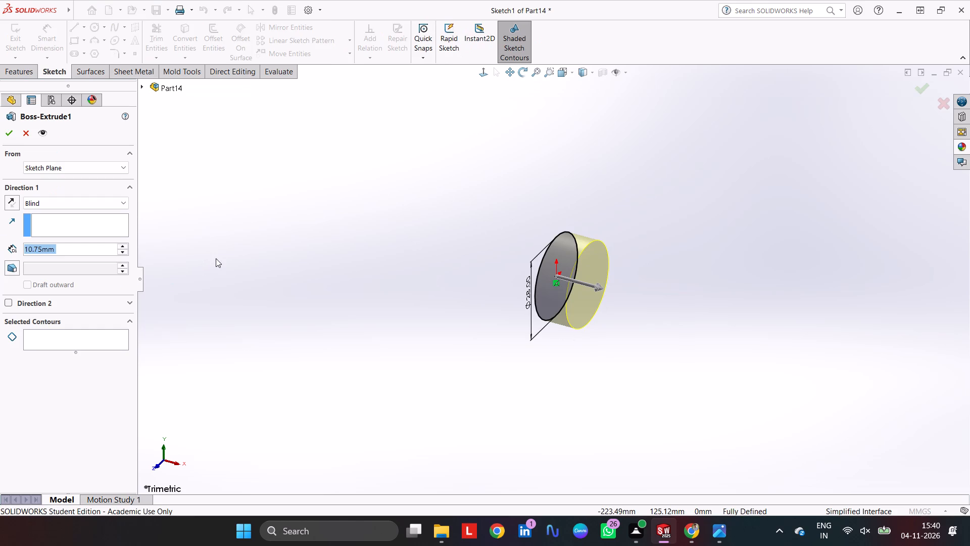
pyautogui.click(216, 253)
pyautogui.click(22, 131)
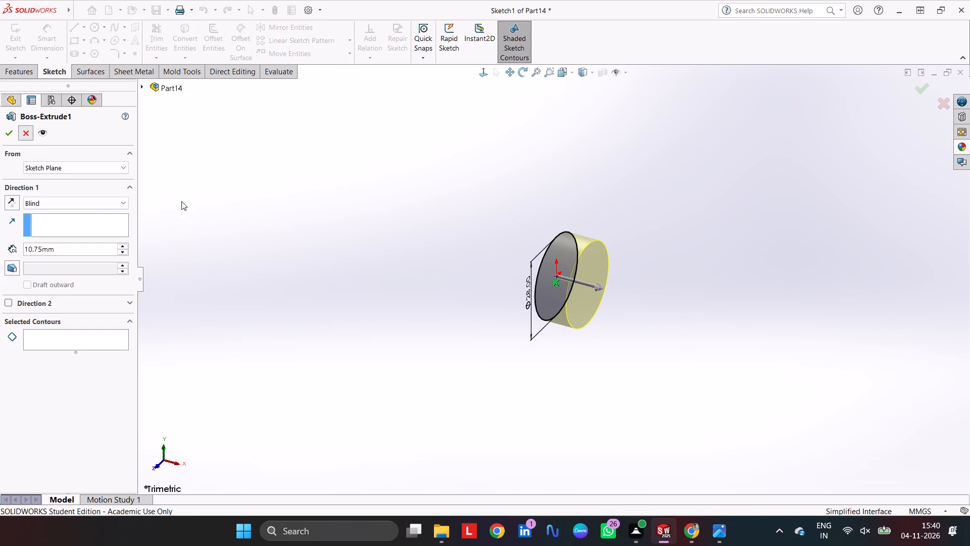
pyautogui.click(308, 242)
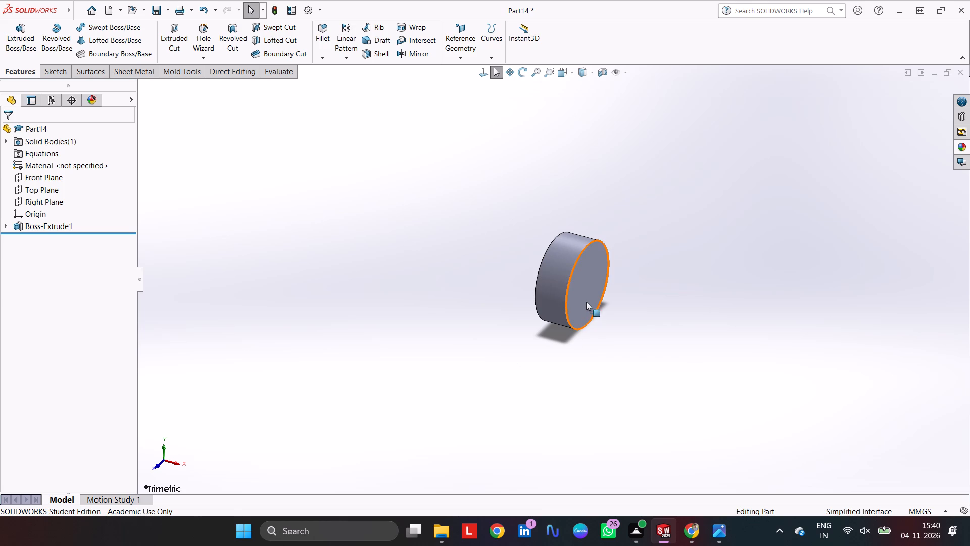
# On the disc's flat end face, sketch a circle about 27 mm in diameter centred on the origin.
pyautogui.click(579, 288)
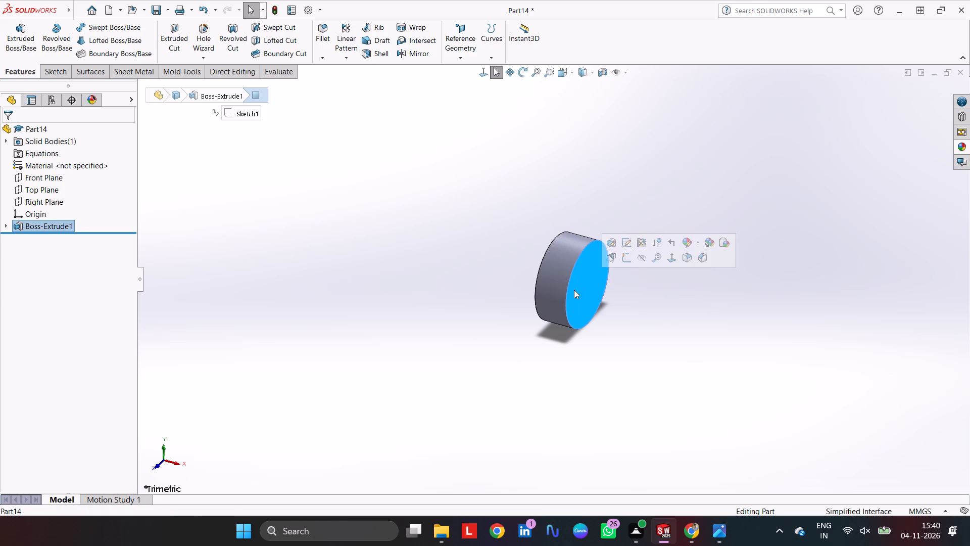
pyautogui.click(626, 253)
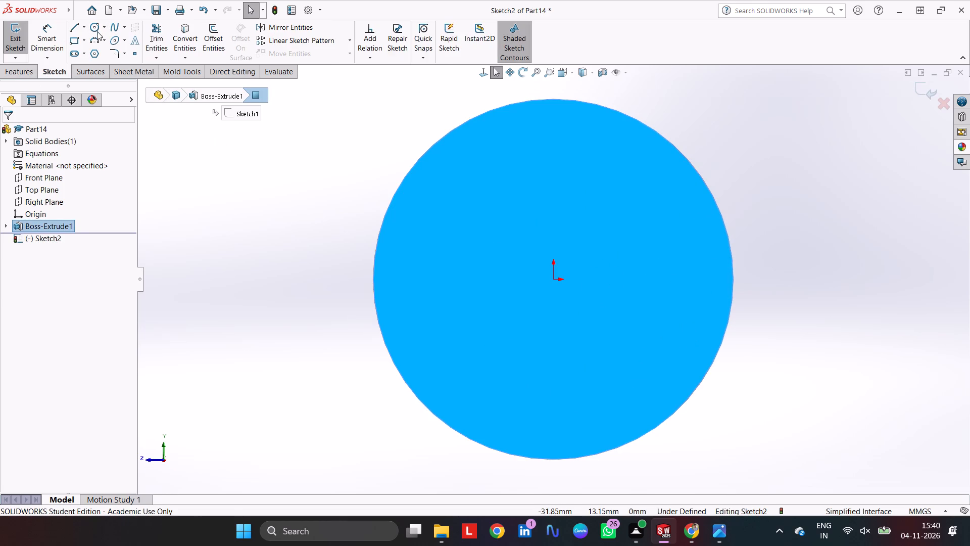
pyautogui.click(97, 31)
pyautogui.click(551, 277)
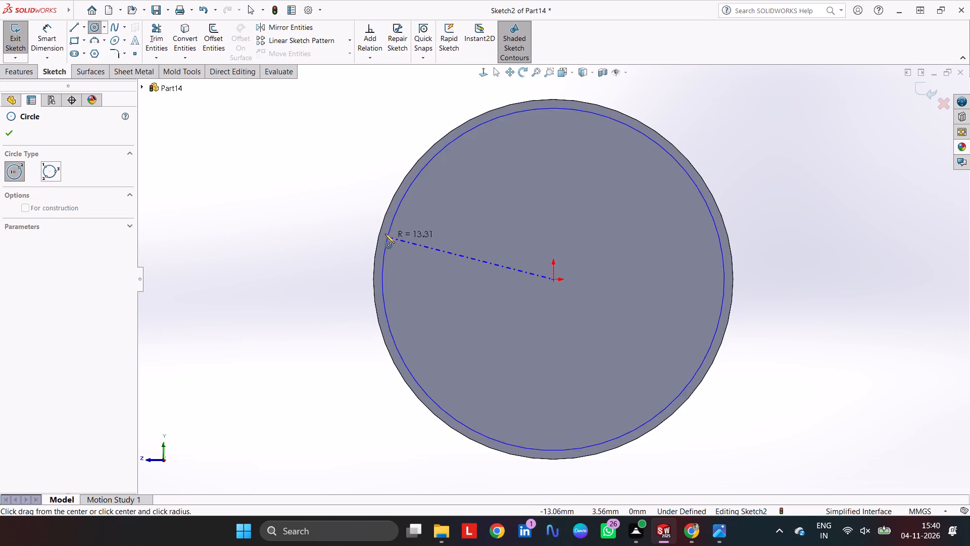
pyautogui.click(385, 234)
# Dimension the new circle's diameter as 15 mm.
pyautogui.click(43, 37)
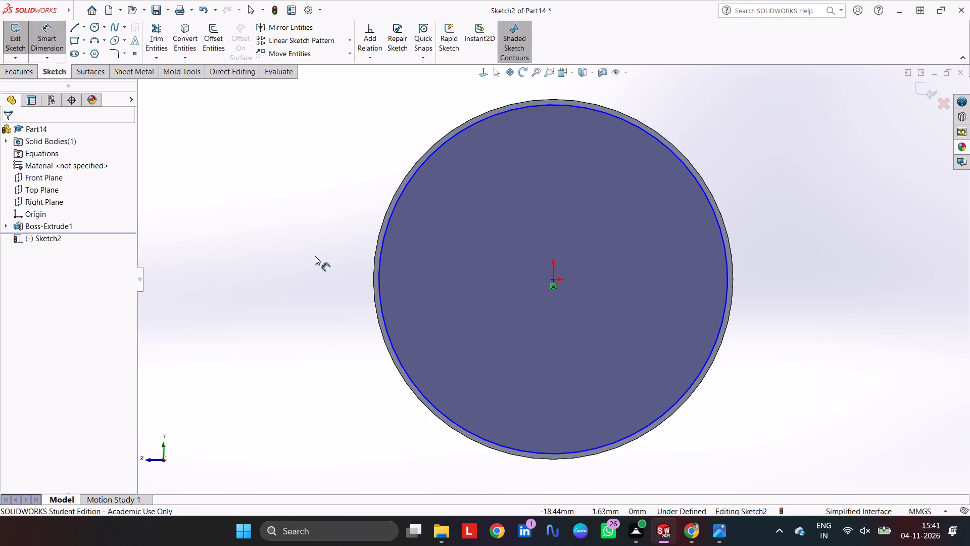
pyautogui.click(380, 261)
pyautogui.click(334, 274)
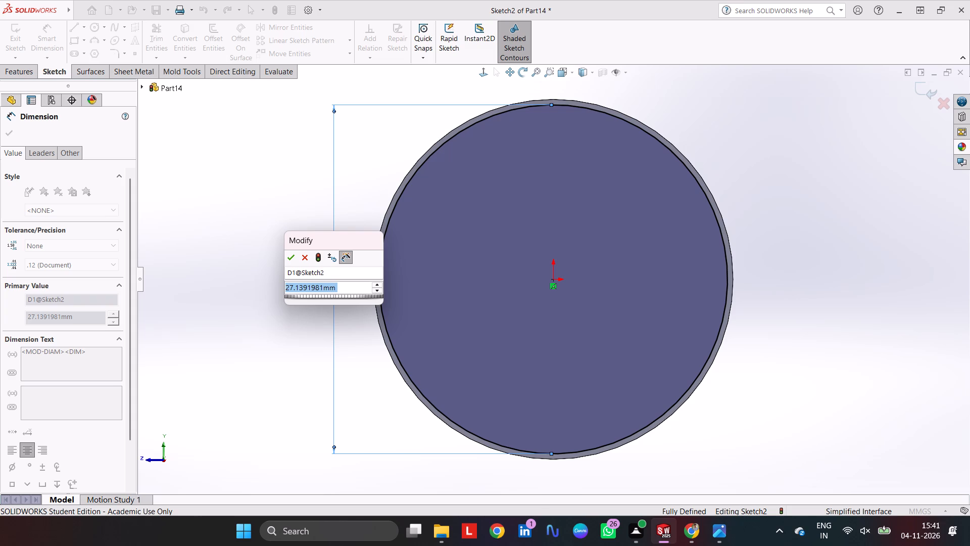
pyautogui.write('15')
pyautogui.press('Return')
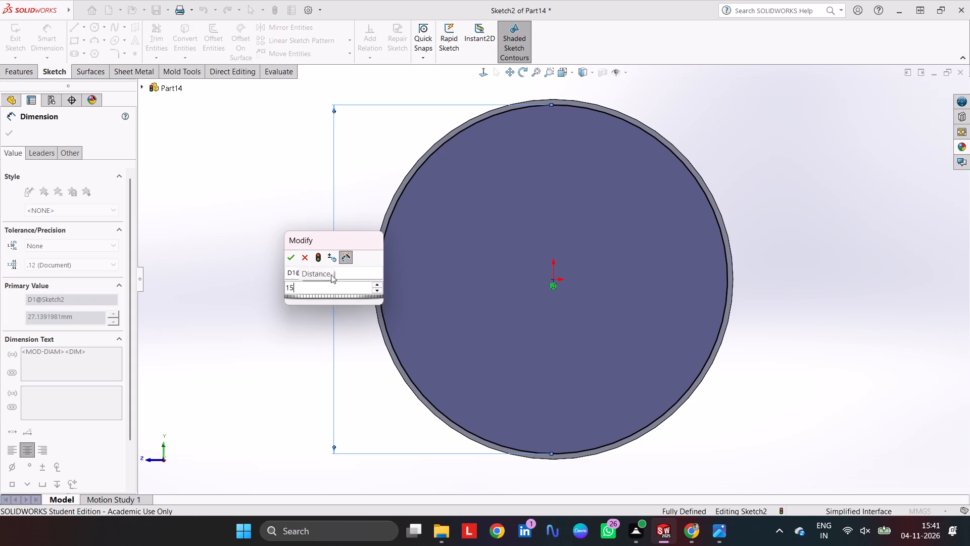
# Cut-extrude the 15 mm circle as a blind recess 4.5 mm deep into the disc from the sketch plane.
pyautogui.click(19, 70)
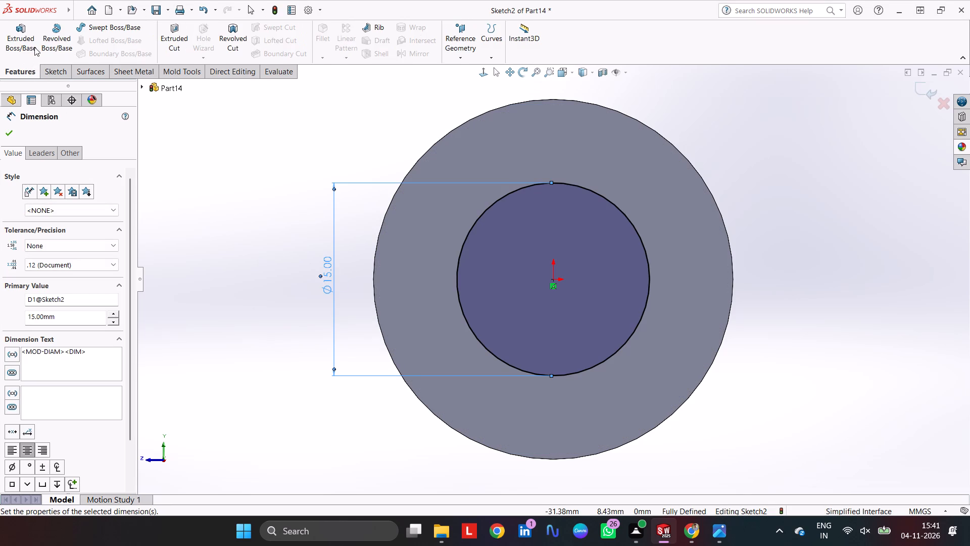
pyautogui.click(177, 30)
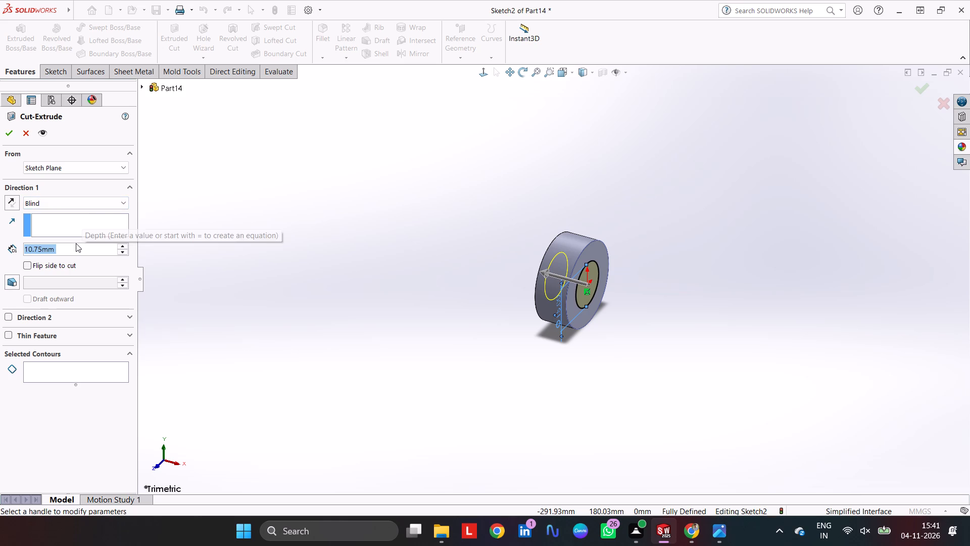
pyautogui.write('4.5')
pyautogui.press('Return')
pyautogui.press('Return')
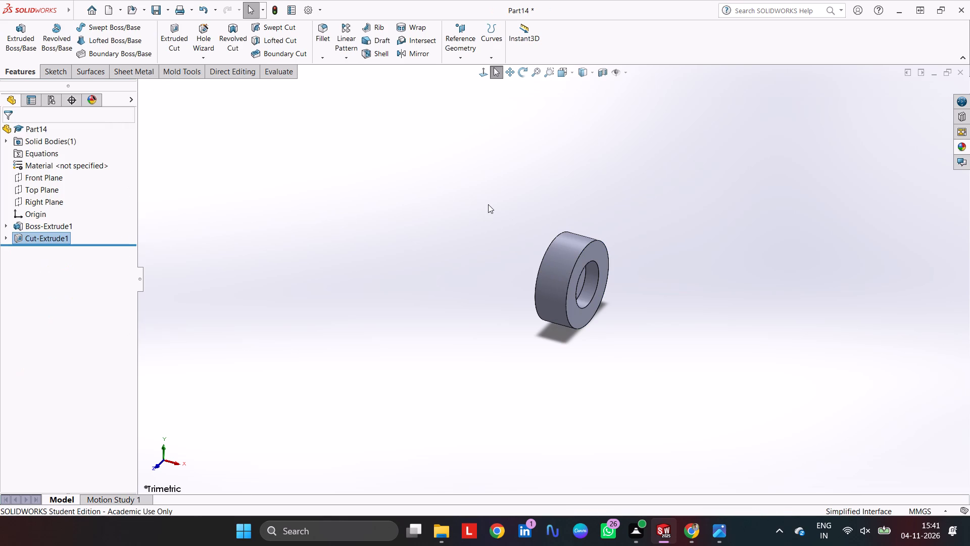
pyautogui.click(488, 204)
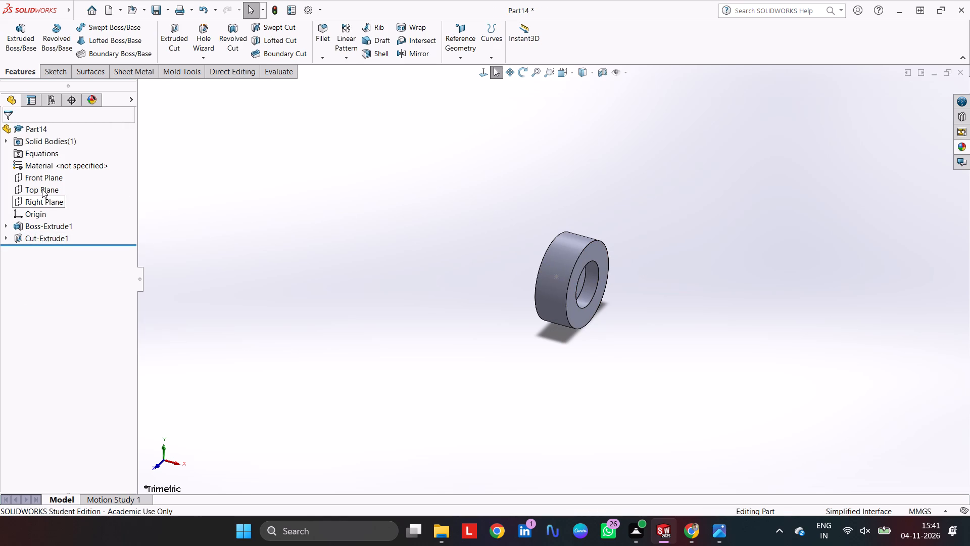
# On the Right Plane, sketch two circles centred on the origin: one about 43 mm in diameter and one matching the disc's outer edge.
pyautogui.click(38, 199)
pyautogui.click(48, 71)
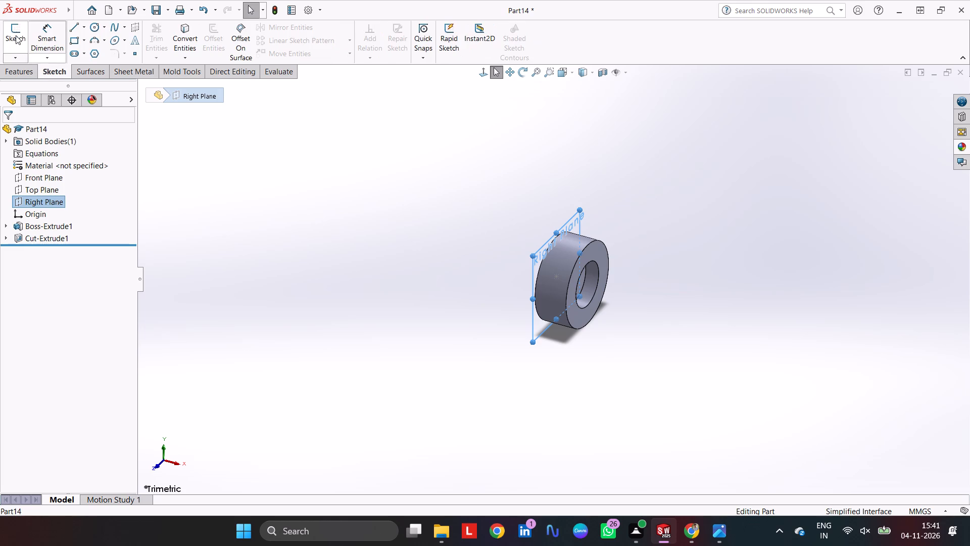
pyautogui.click(15, 27)
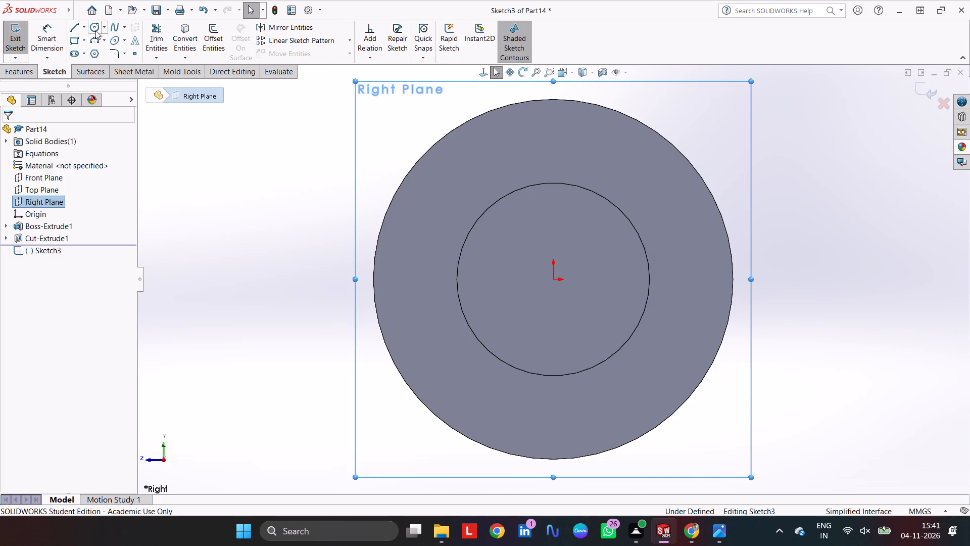
pyautogui.click(95, 29)
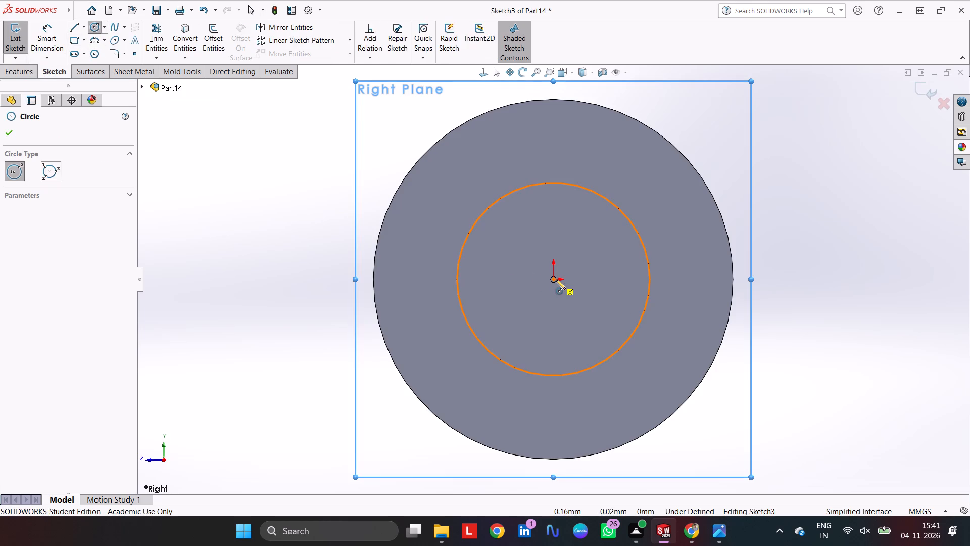
pyautogui.click(555, 280)
pyautogui.click(279, 274)
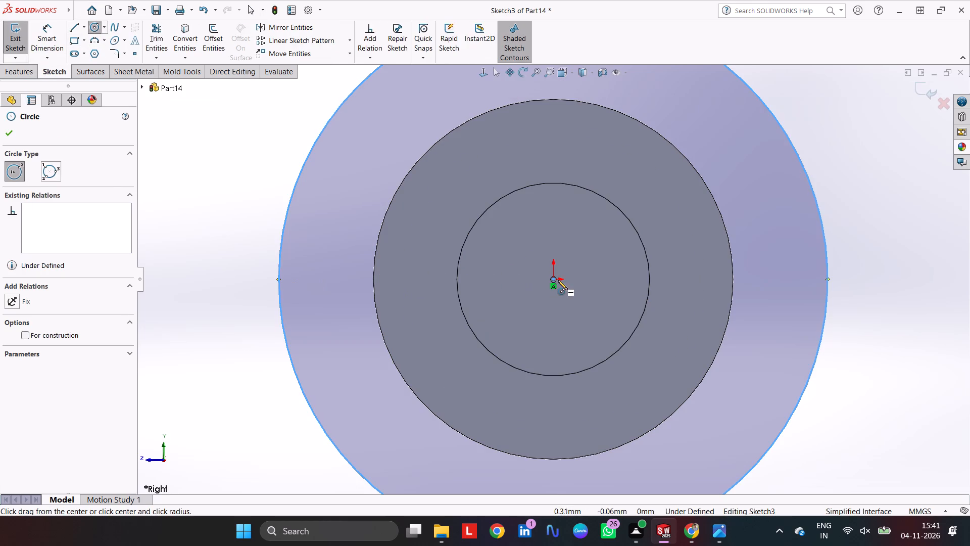
pyautogui.click(553, 278)
pyautogui.click(372, 272)
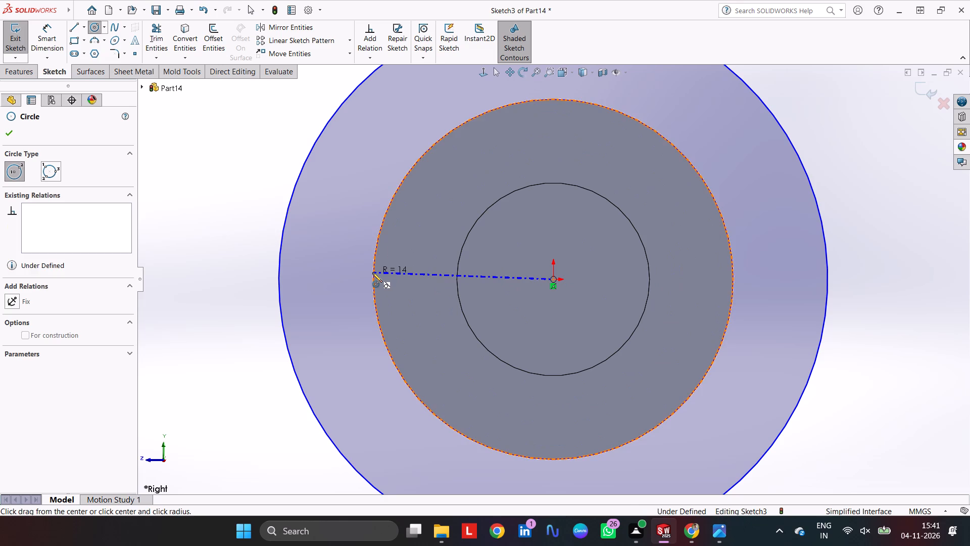
# Dimension the inner circle's diameter as 28 mm and the outer circle's diameter as 37 mm.
pyautogui.click(37, 21)
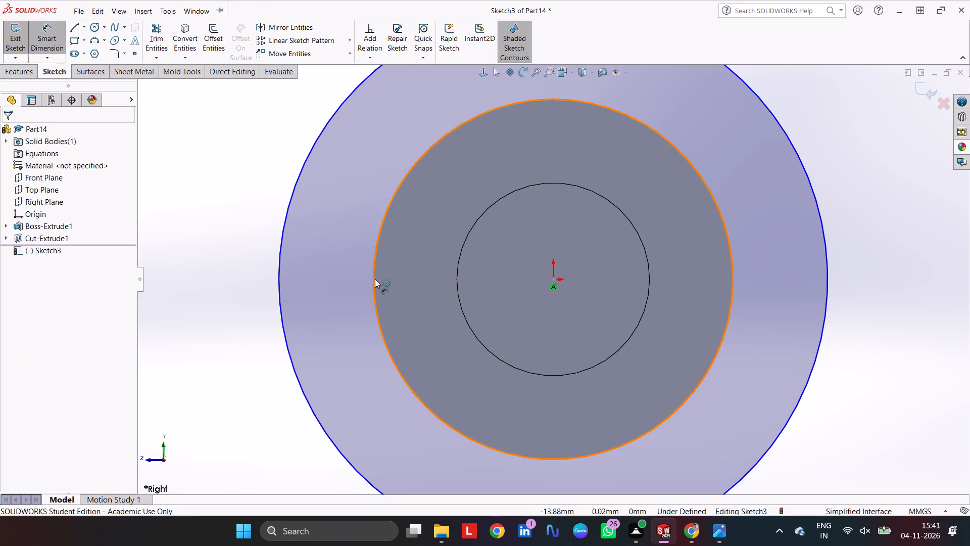
pyautogui.click(375, 279)
pyautogui.click(356, 271)
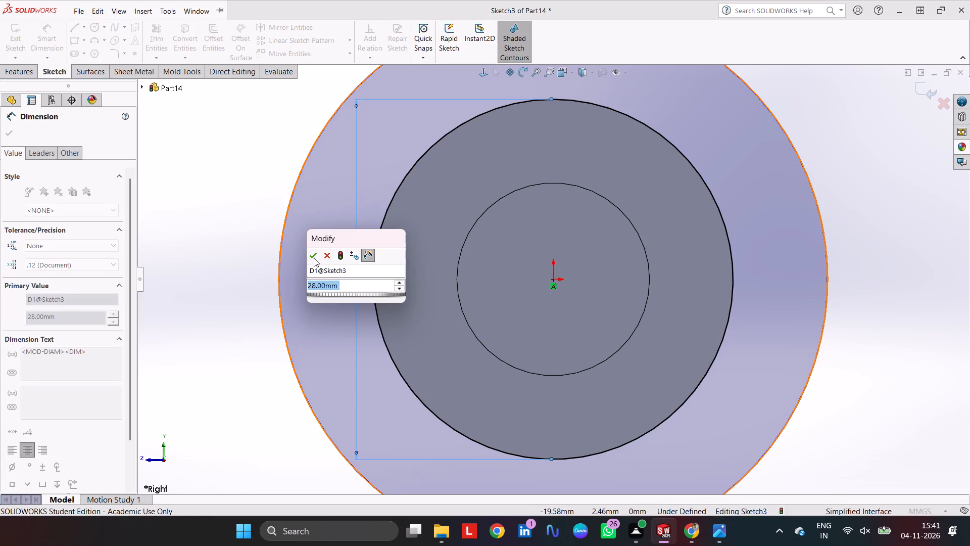
pyautogui.click(317, 256)
pyautogui.click(281, 231)
pyautogui.click(247, 248)
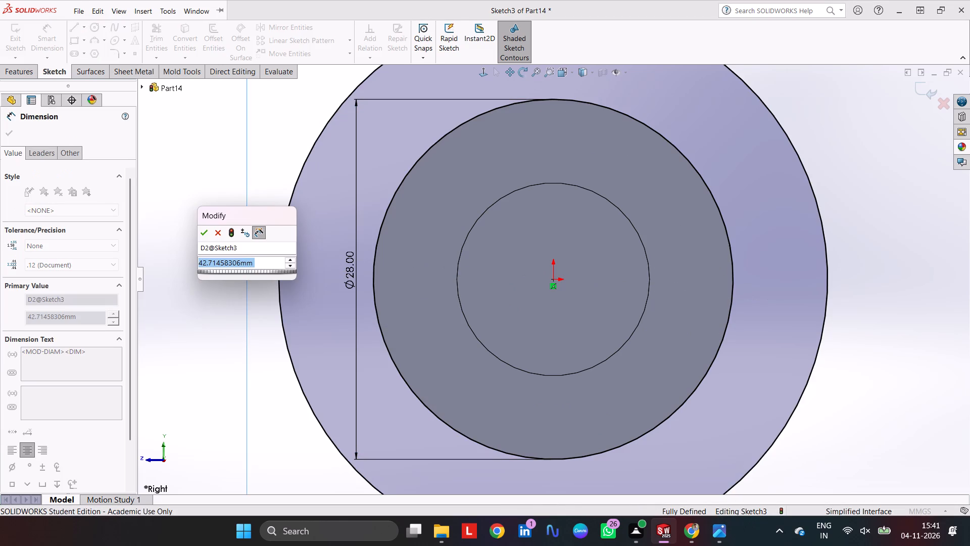
pyautogui.write('37')
pyautogui.press('Return')
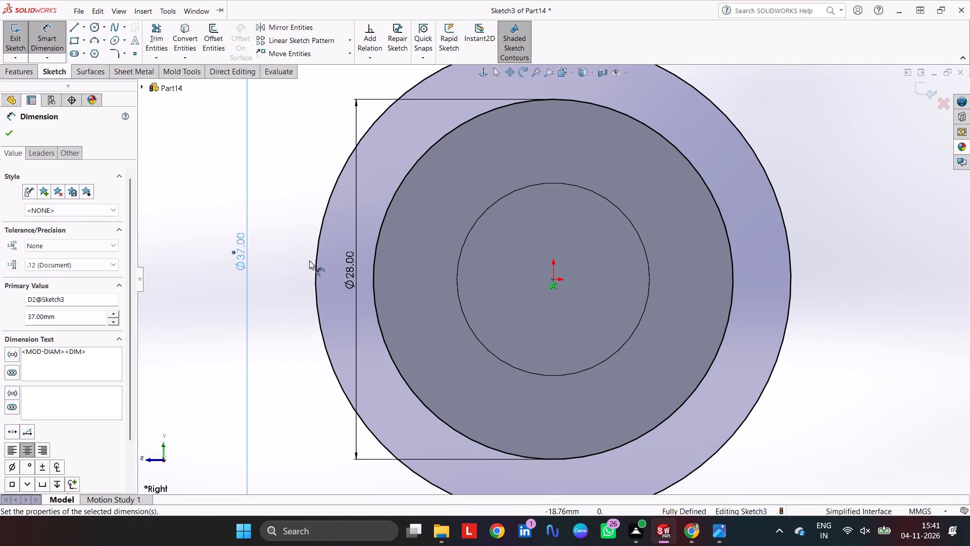
# Extrude the ring profile as a blind boss 1.5 mm deep, starting at a 6.25 mm offset and merged with the disc.
pyautogui.click(23, 69)
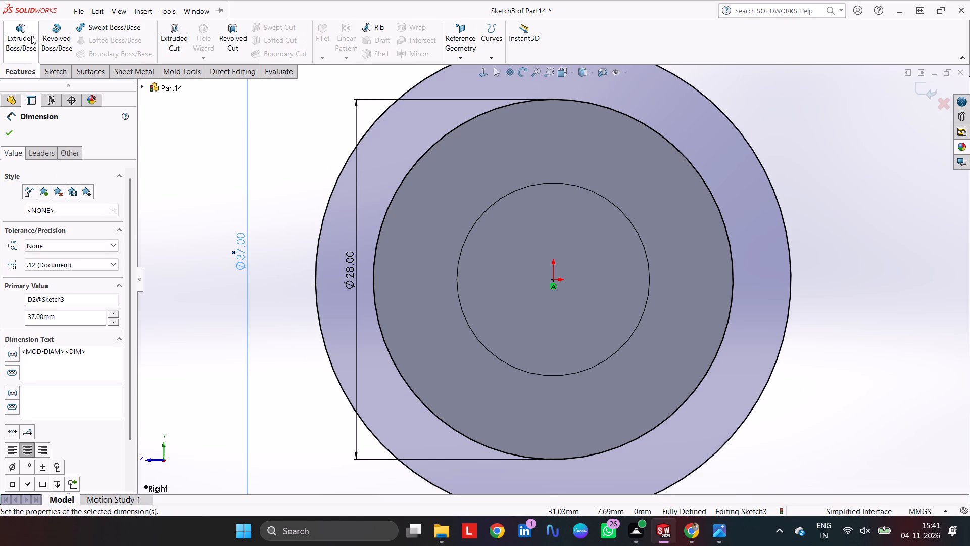
pyautogui.click(22, 22)
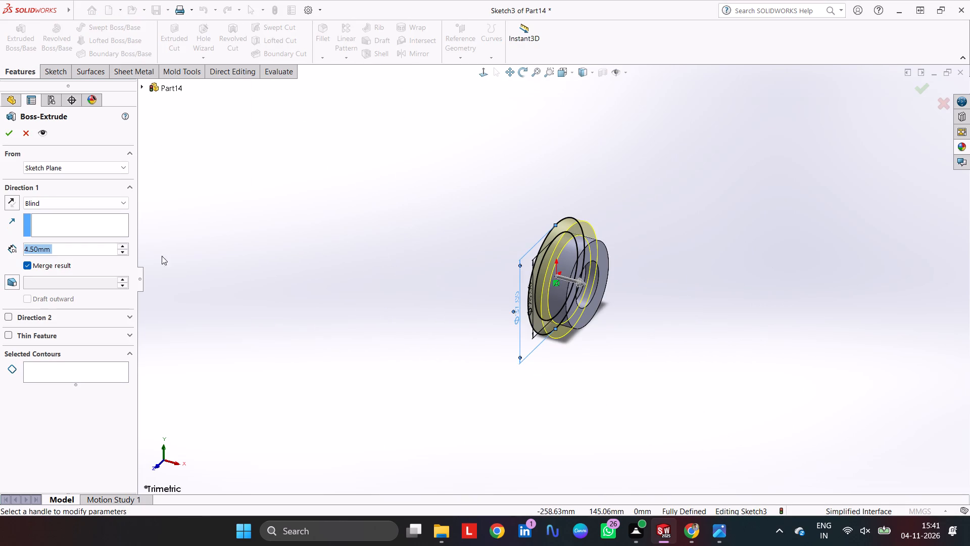
pyautogui.click(89, 167)
pyautogui.click(83, 203)
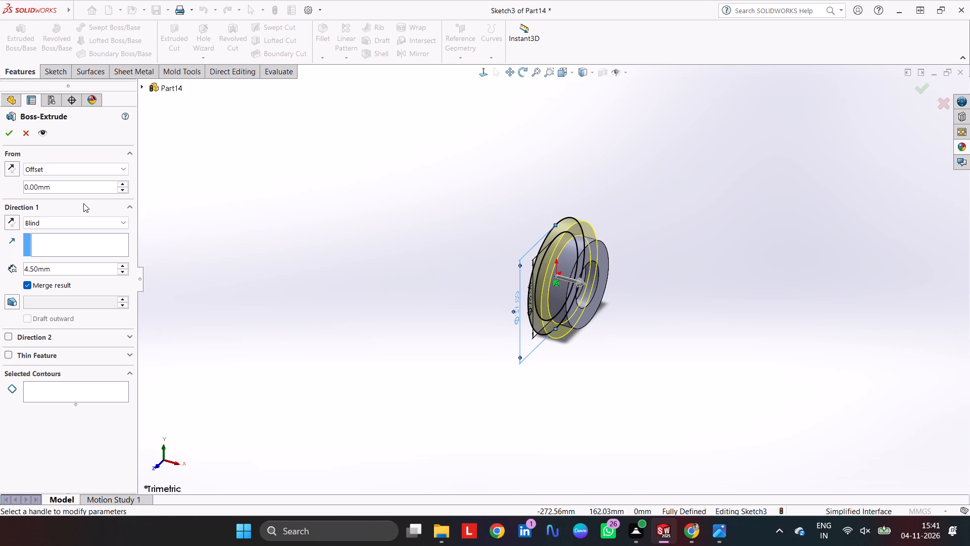
pyautogui.moveTo(68, 186); pyautogui.dragTo(0, 193)
pyautogui.write('6.')
pyautogui.write('253')
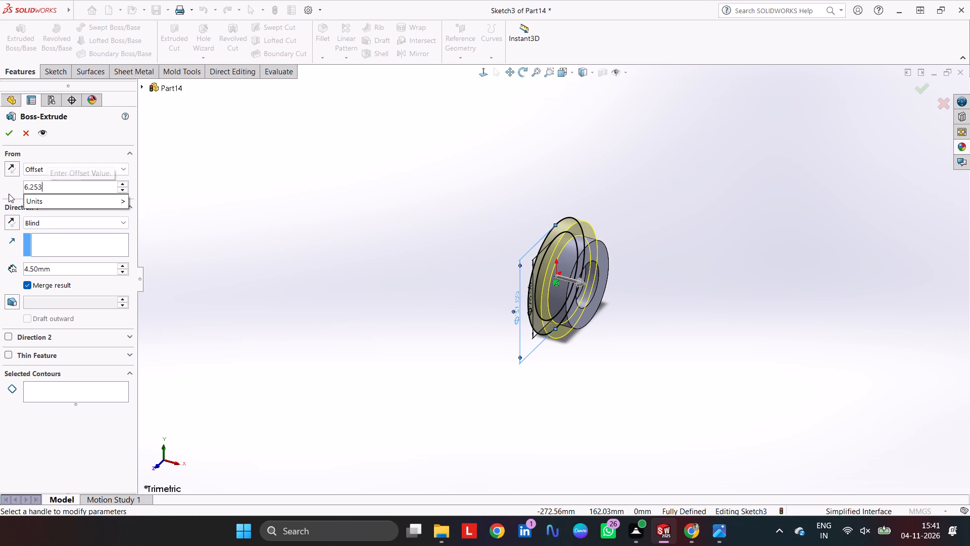
pyautogui.press('BackSpace')
pyautogui.press('Return')
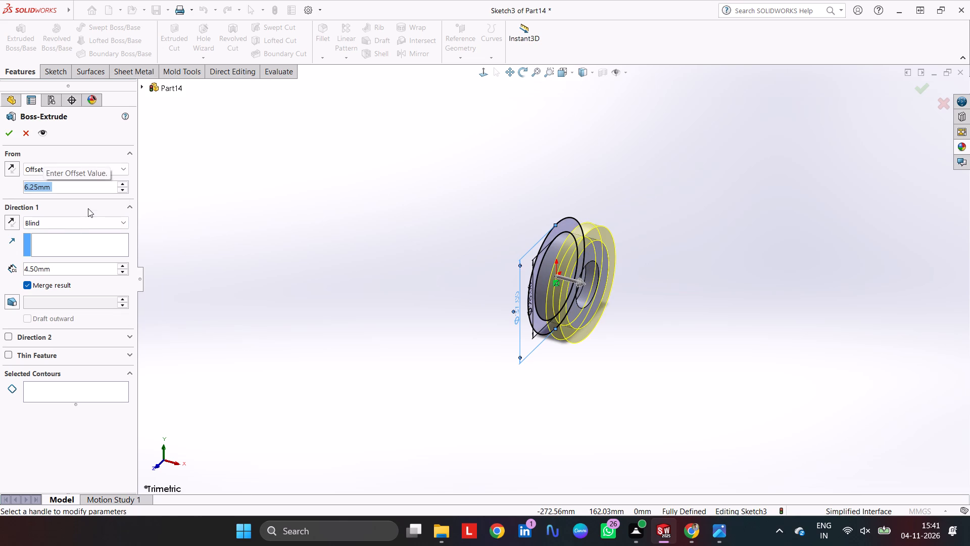
pyautogui.moveTo(76, 269); pyautogui.dragTo(0, 270)
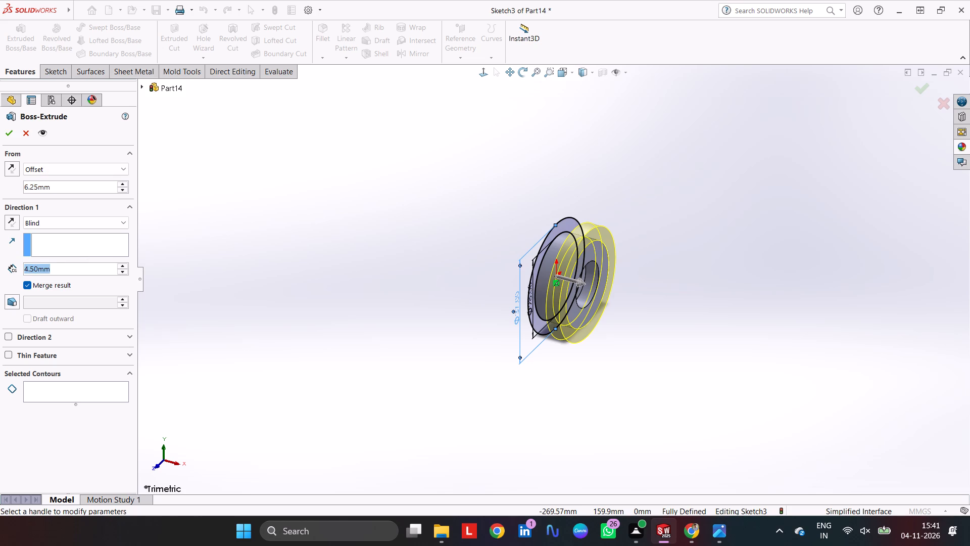
pyautogui.moveTo(0, 270); pyautogui.dragTo(0, 268)
pyautogui.write('1.5')
pyautogui.press('Return')
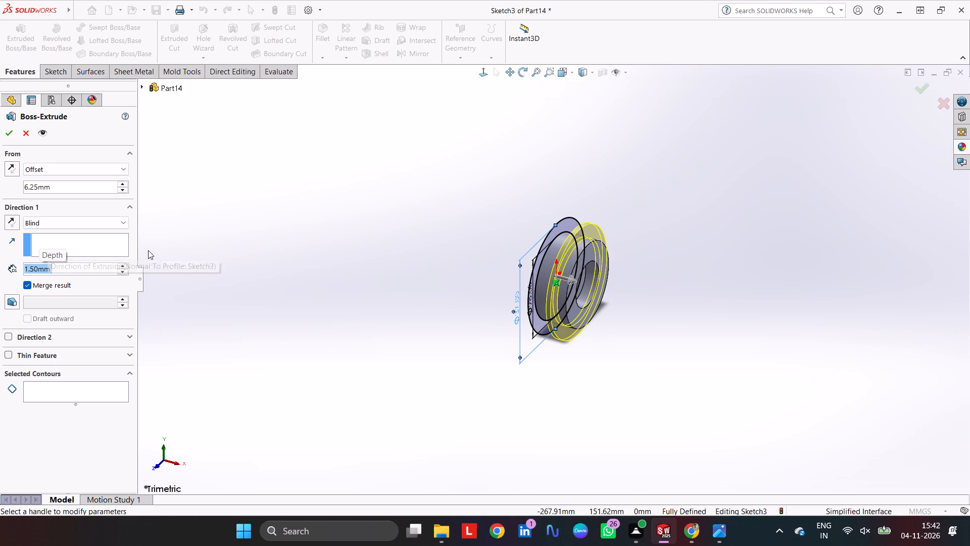
pyautogui.press('Return')
pyautogui.click(534, 205)
# Apply the dark grey swatch from the standard colours as the appearance of the whole body.
pyautogui.moveTo(533, 215); pyautogui.dragTo(439, 250, button='middle')
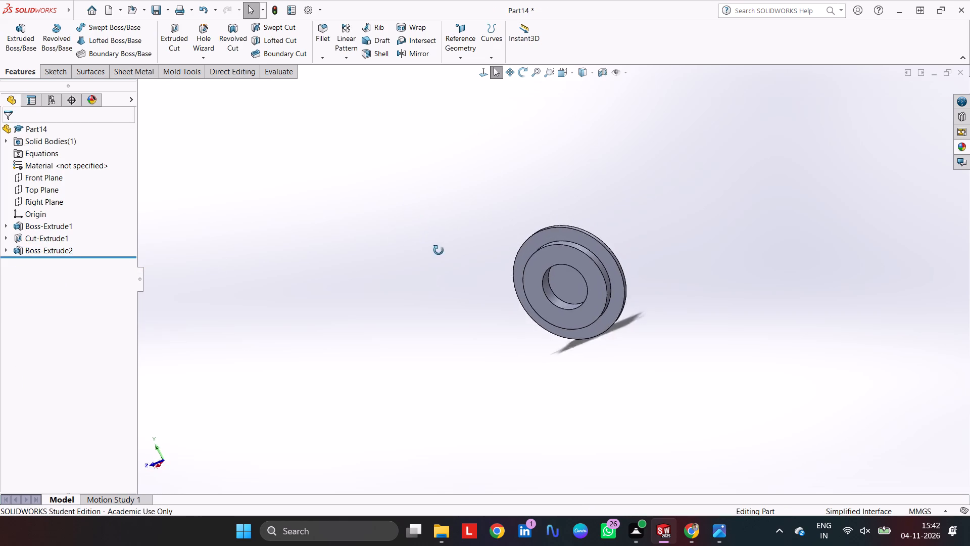
pyautogui.moveTo(439, 250); pyautogui.dragTo(500, 184, button='middle')
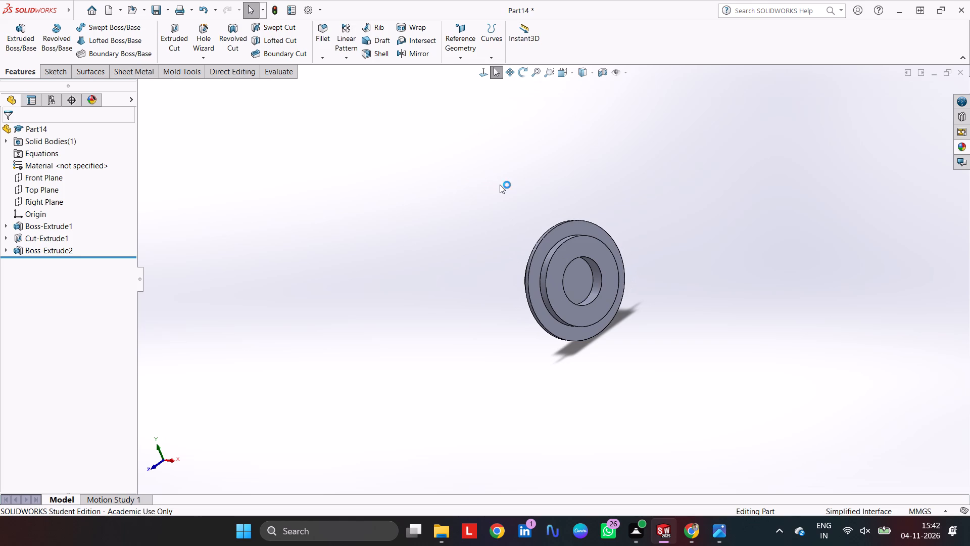
pyautogui.hotkey('ctrl', '7')
pyautogui.rightClick(582, 240)
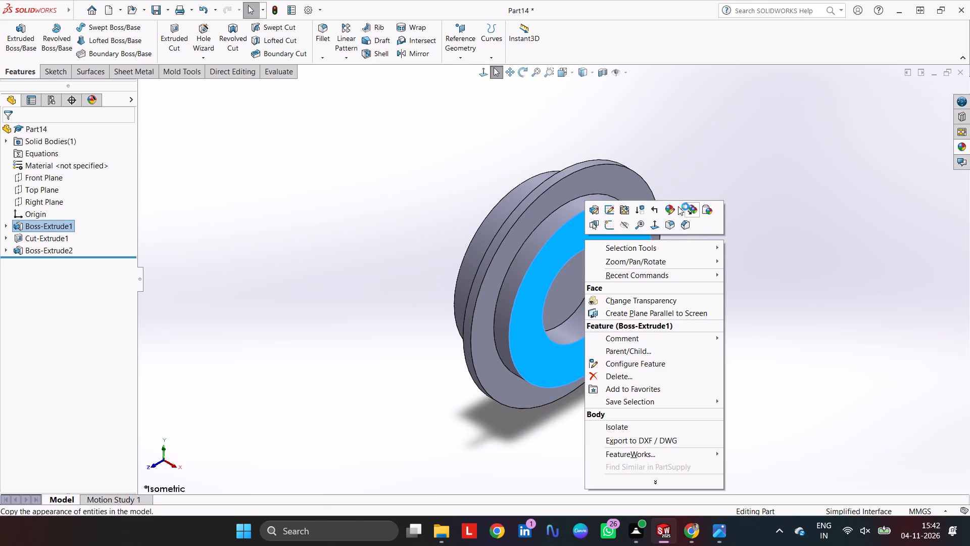
pyautogui.click(672, 206)
pyautogui.click(680, 254)
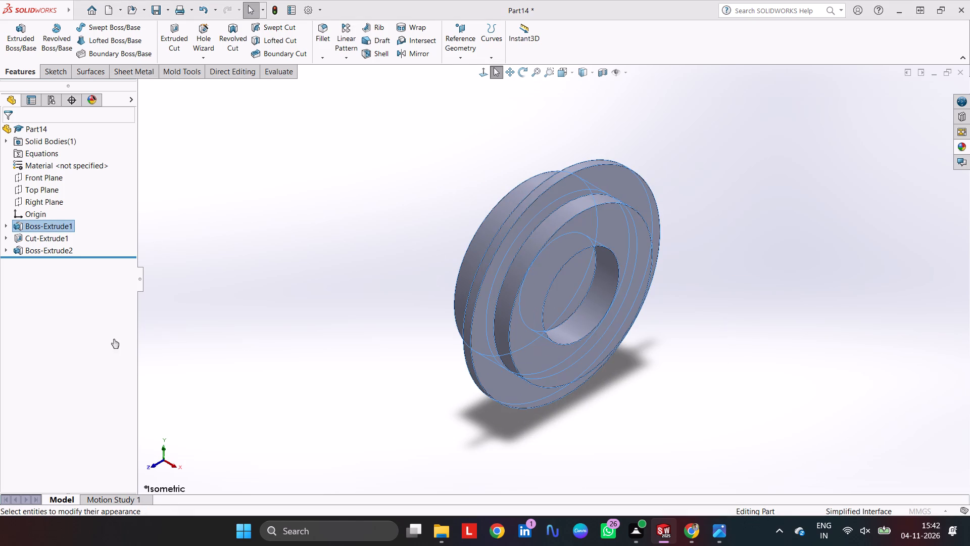
pyautogui.click(96, 385)
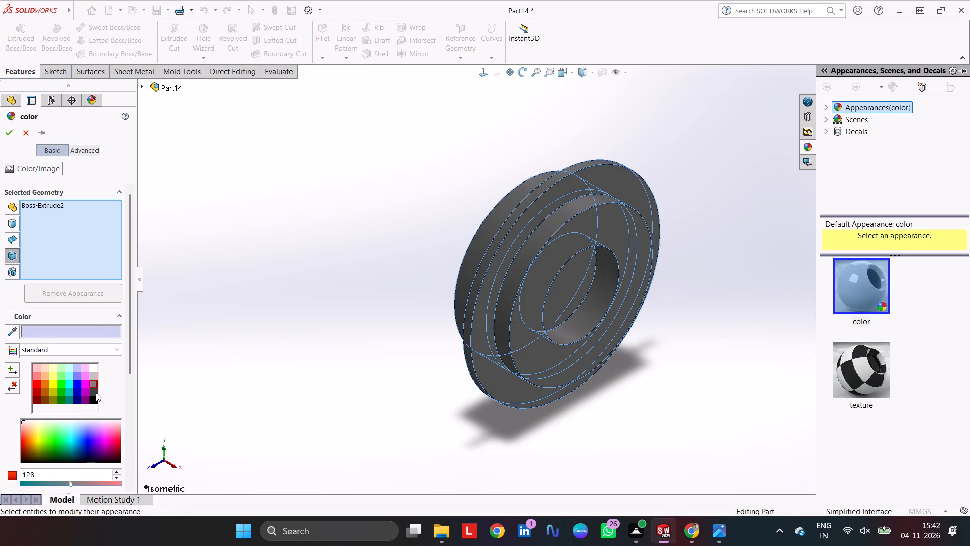
pyautogui.click(95, 393)
pyautogui.click(10, 135)
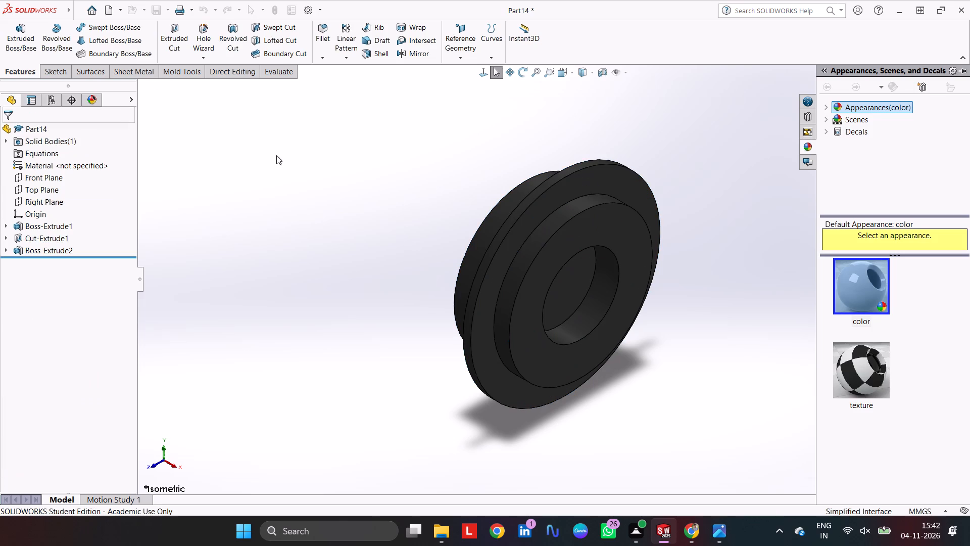
pyautogui.click(321, 156)
# Save the dark grey flanged part as 7 in the Gear Pump Assembly folder.
pyautogui.hotkey('ctrl', '7')
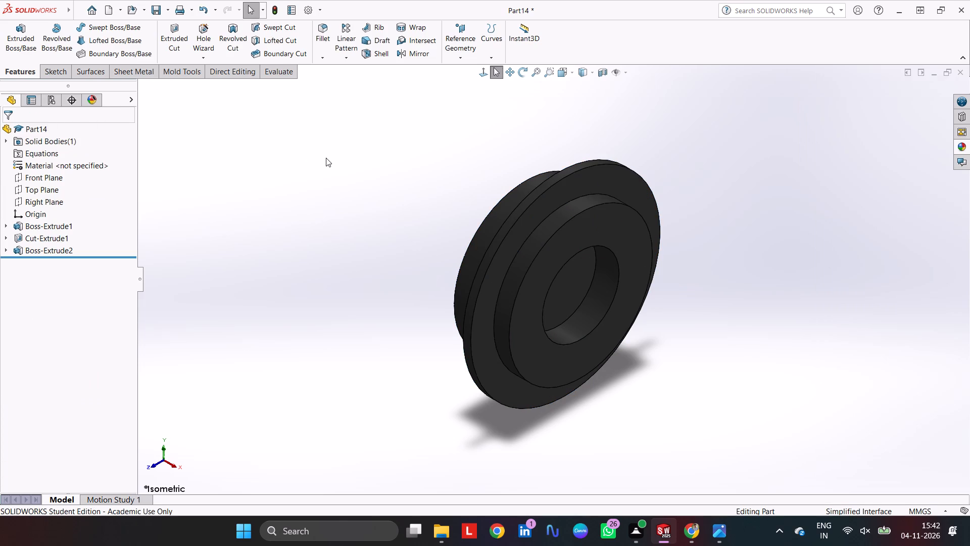
pyautogui.hotkey('ctrl', 's')
pyautogui.scroll(-5, 462, 230)
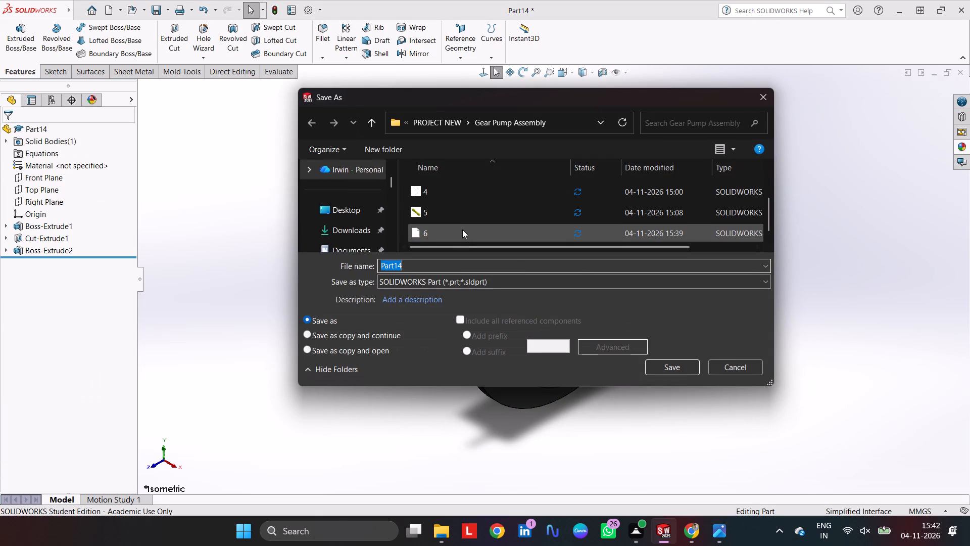
pyautogui.scroll(-6, 433, 238)
pyautogui.press('7')
pyautogui.press('Return')
# Print the part to PDF on A4 paper and save the output as 7 in the Gear Pump Assembly folder.
pyautogui.hotkey('ctrl', 'p')
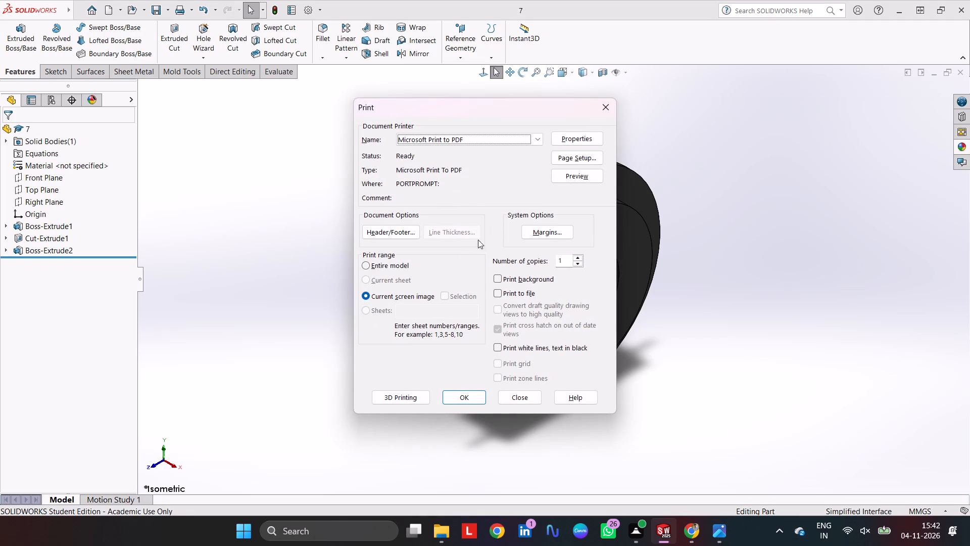
pyautogui.click(568, 161)
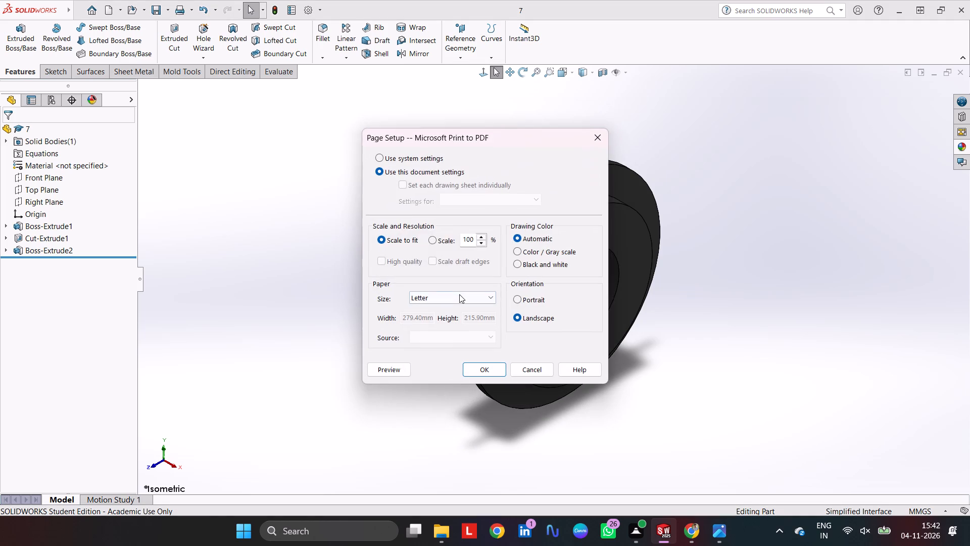
pyautogui.click(459, 294)
pyautogui.scroll(11, 479, 153)
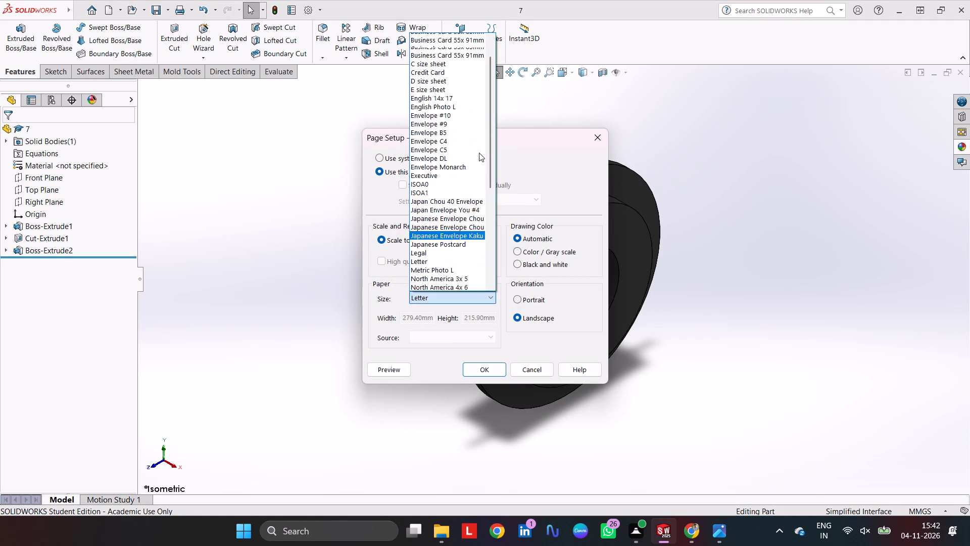
pyautogui.scroll(7, 479, 153)
pyautogui.click(421, 63)
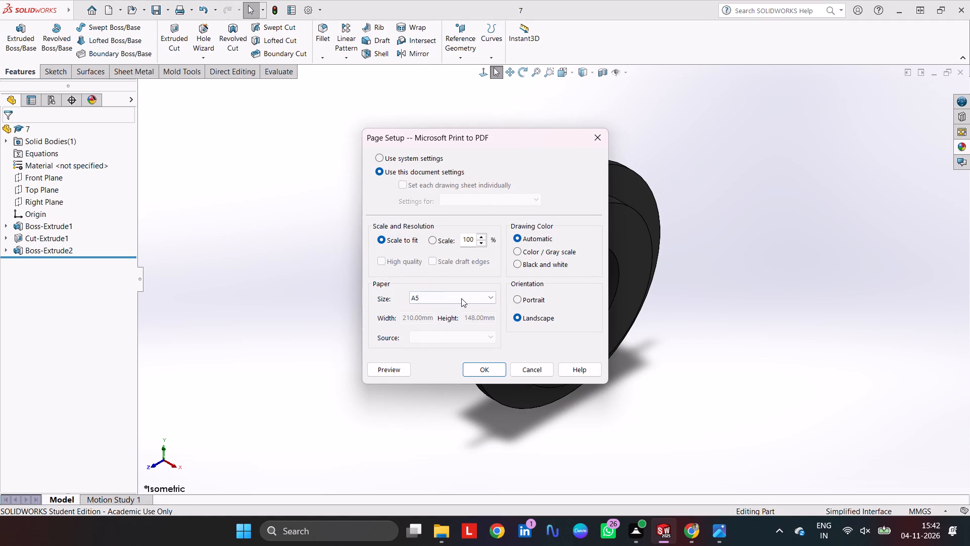
pyautogui.click(461, 298)
pyautogui.scroll(20, 389, 171)
pyautogui.scroll(1, 389, 171)
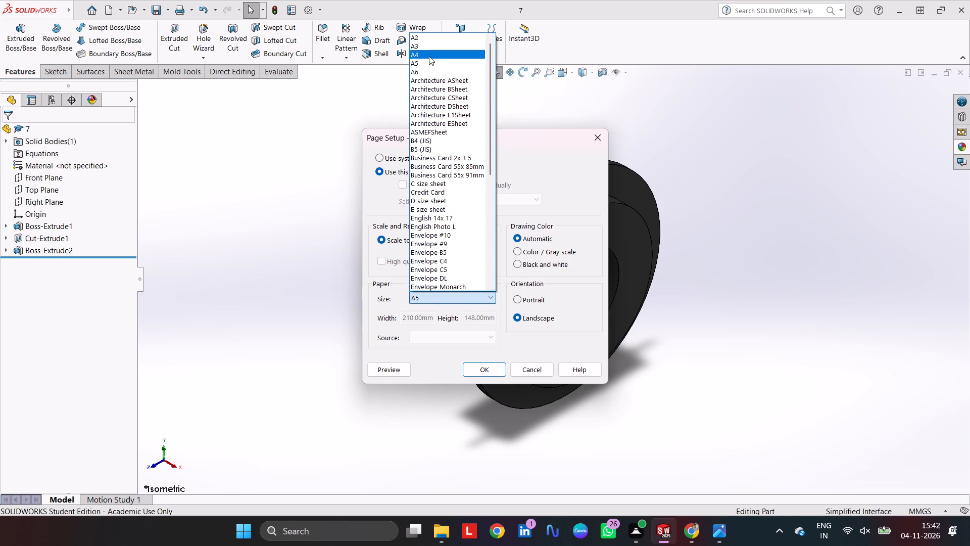
pyautogui.click(429, 56)
pyautogui.click(473, 365)
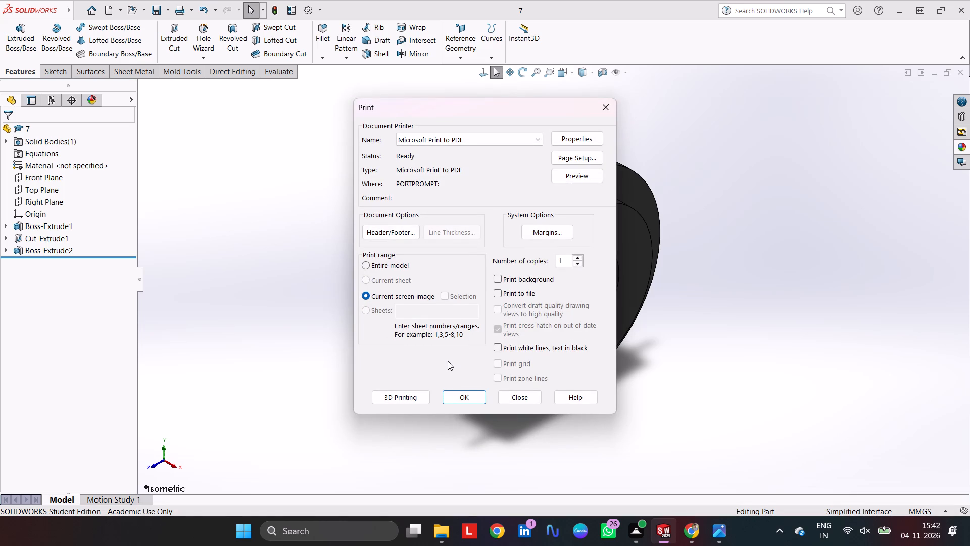
pyautogui.click(466, 396)
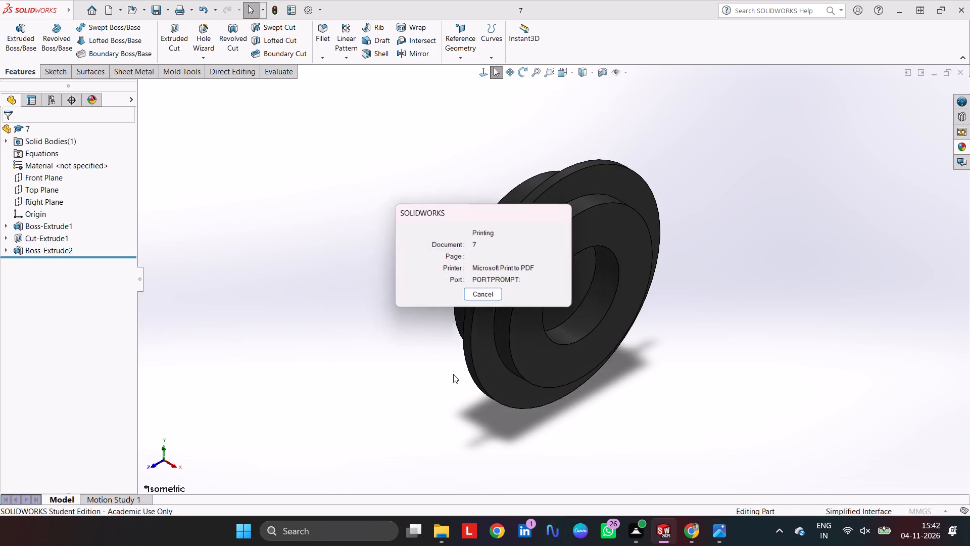
pyautogui.scroll(-6, 517, 267)
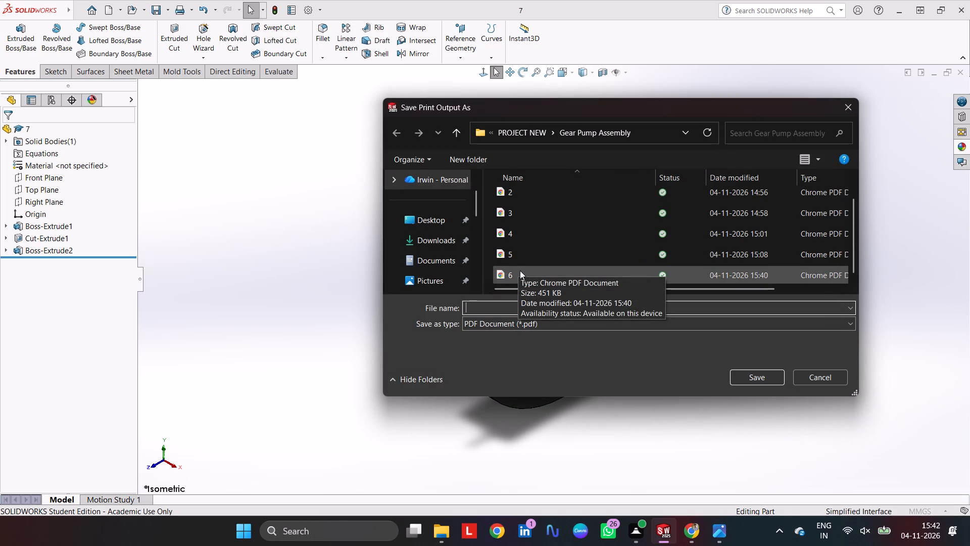
pyautogui.press('7')
pyautogui.press('Return')
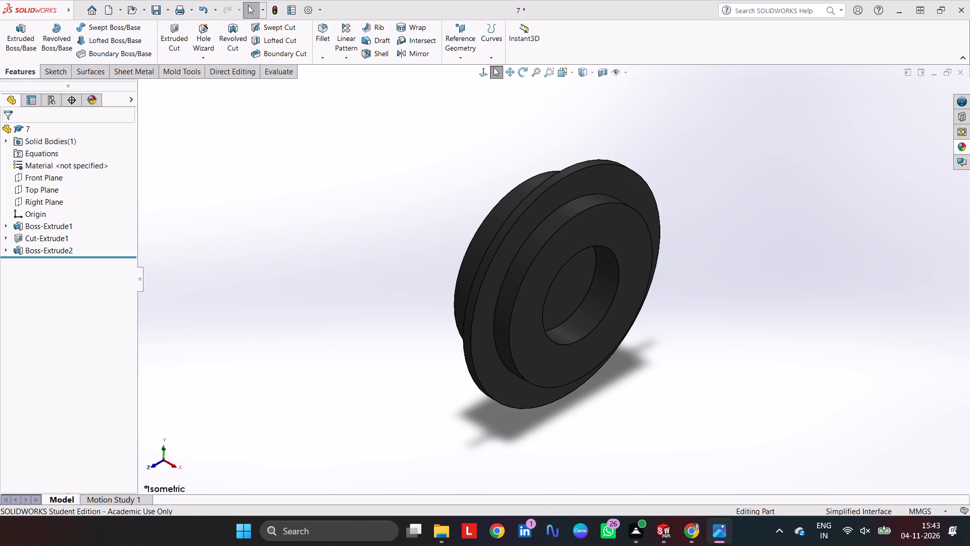
# Create a new part document.
pyautogui.hotkey('ctrl', 'n')
pyautogui.click(854, 275)
pyautogui.hotkey('ctrl', 'n')
pyautogui.click(403, 393)
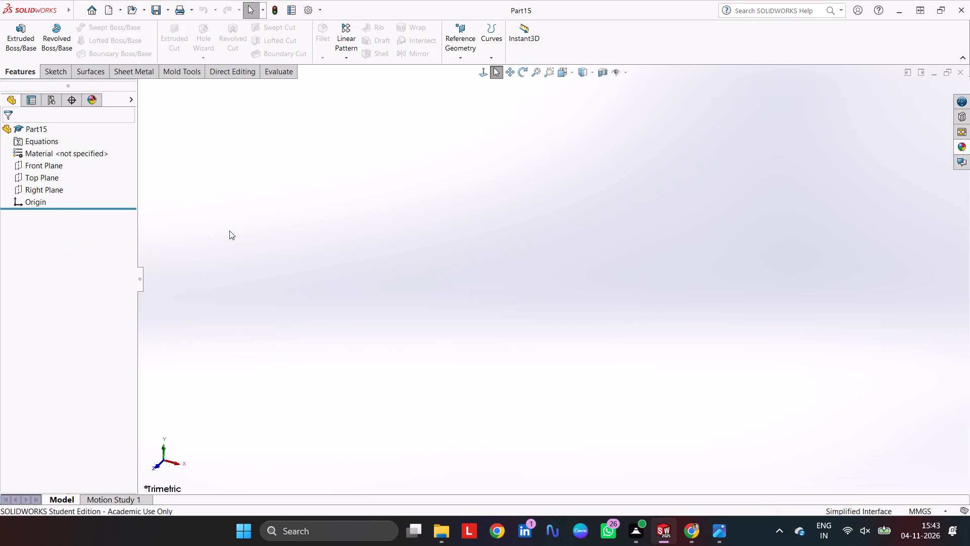
# On the Top Plane, sketch infinite horizontal and vertical construction lines through the origin.
pyautogui.click(55, 74)
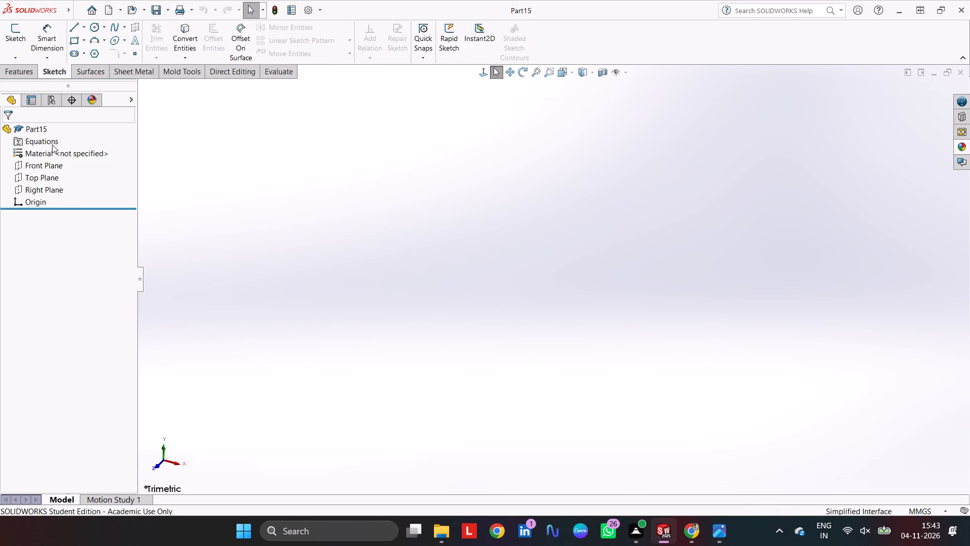
pyautogui.click(46, 178)
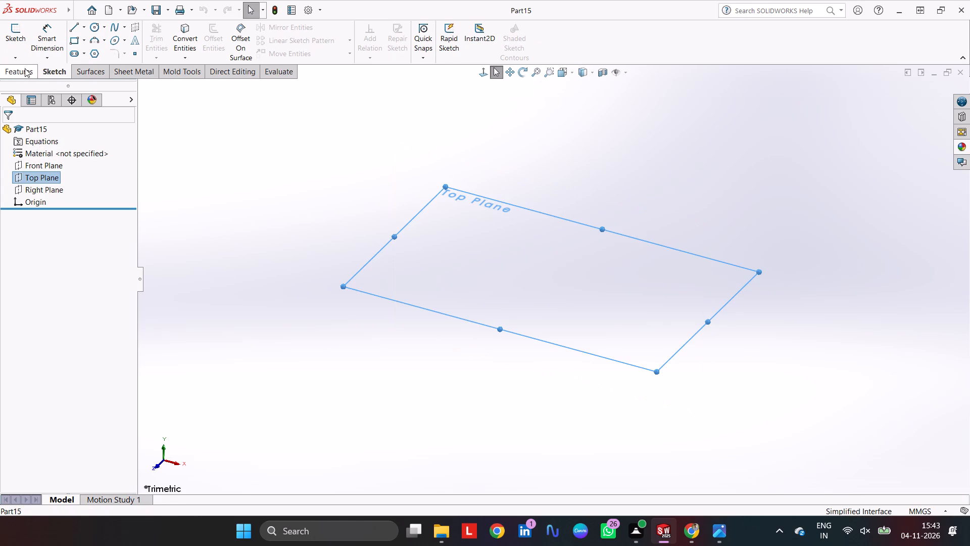
pyautogui.click(19, 34)
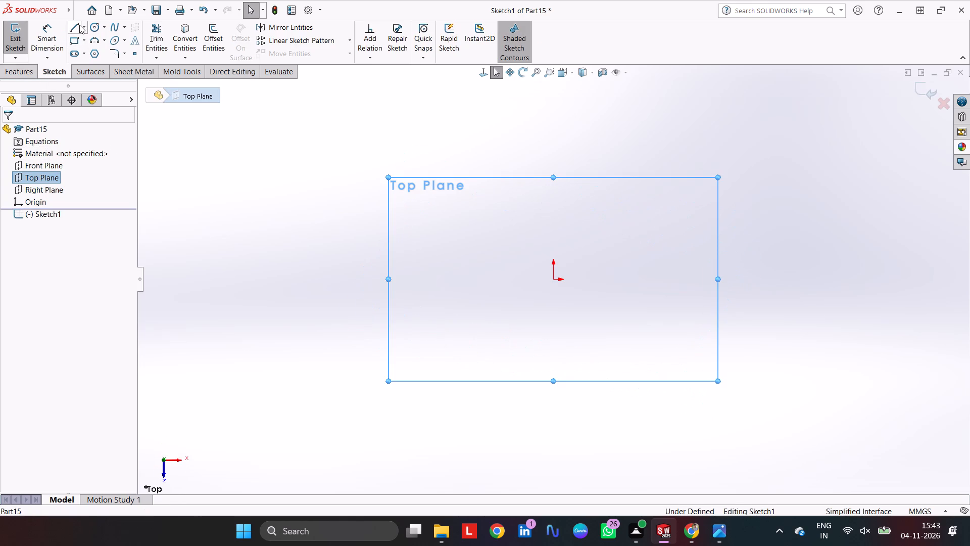
pyautogui.click(79, 22)
pyautogui.click(39, 212)
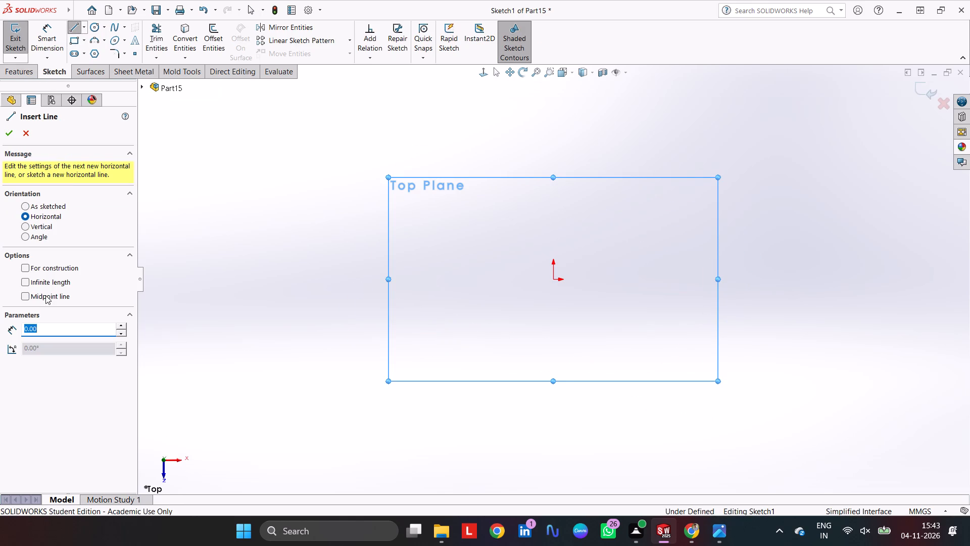
pyautogui.click(45, 295)
pyautogui.click(44, 285)
pyautogui.click(42, 280)
pyautogui.click(42, 264)
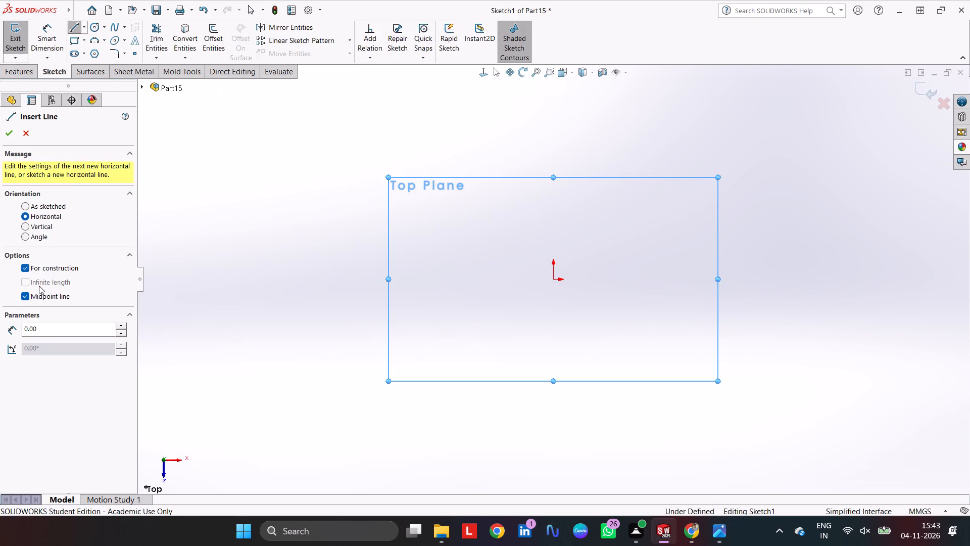
pyautogui.click(34, 301)
pyautogui.click(32, 285)
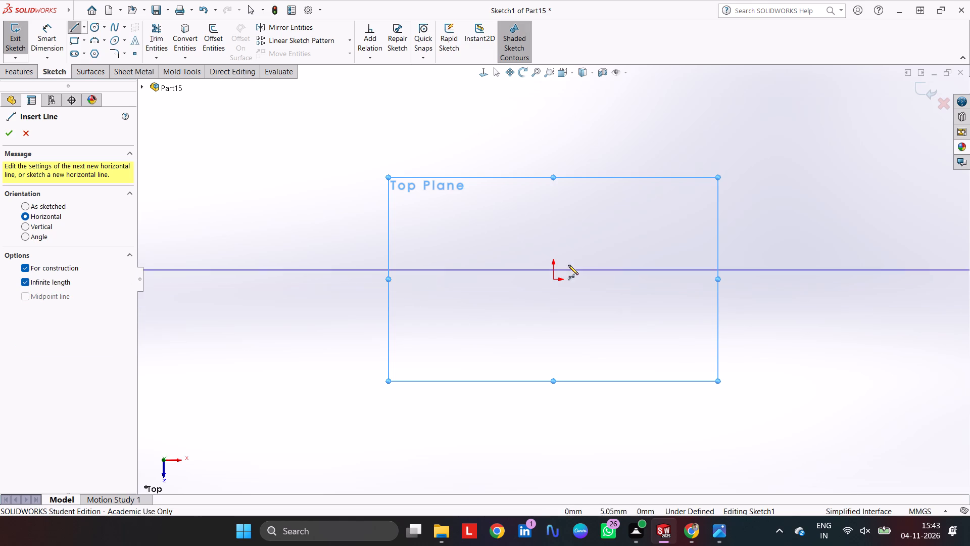
pyautogui.click(552, 281)
pyautogui.click(10, 128)
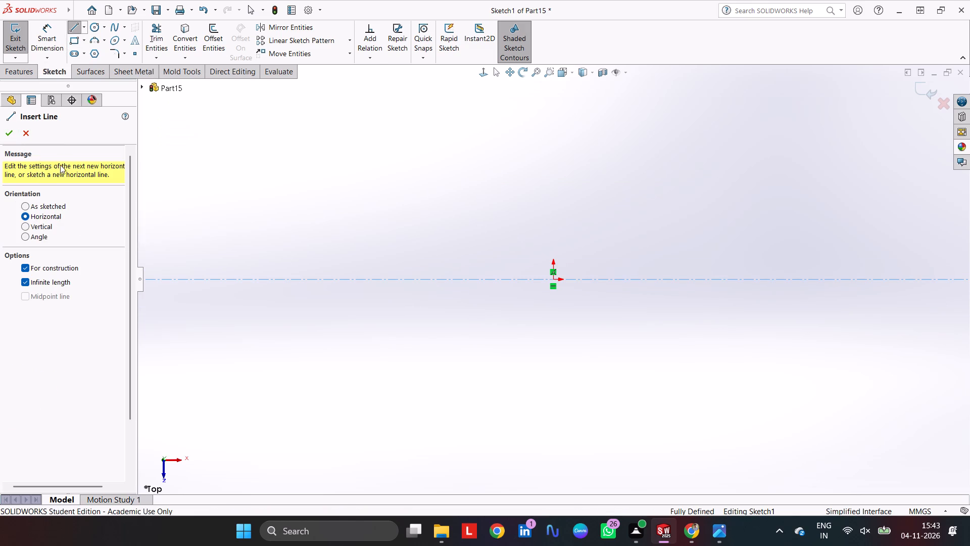
pyautogui.click(31, 223)
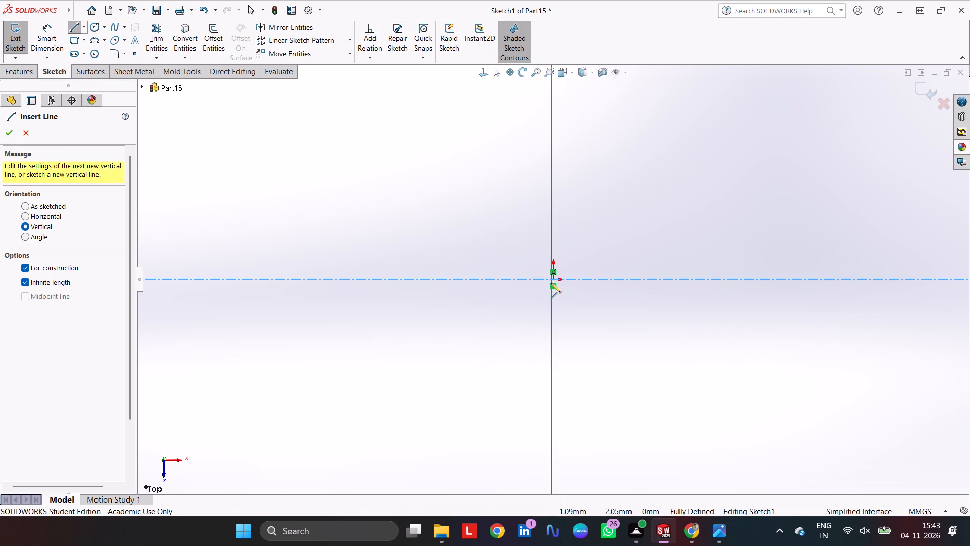
pyautogui.click(553, 280)
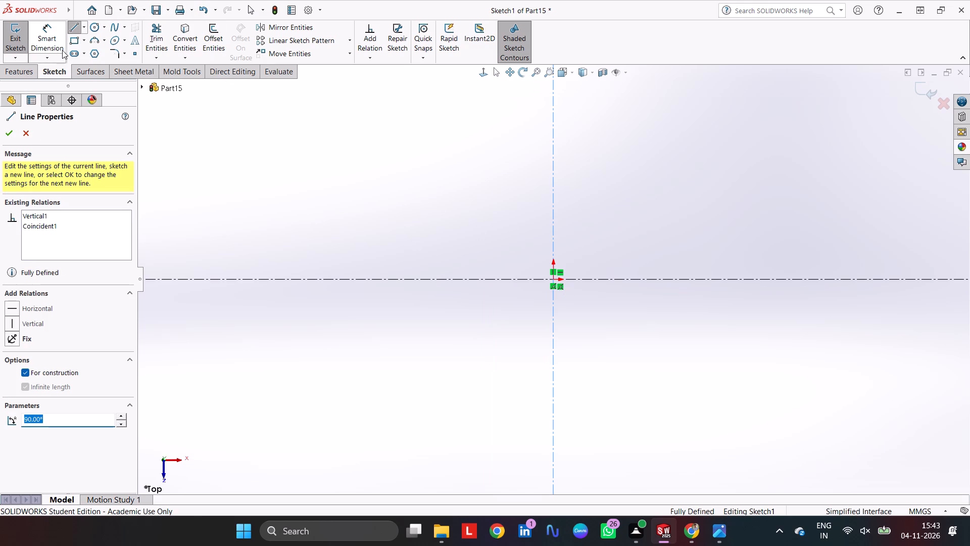
# Sketch a straight slot along the horizontal centreline, about 83 mm between arc centres and about 19 mm wide, spanning the origin.
pyautogui.click(76, 52)
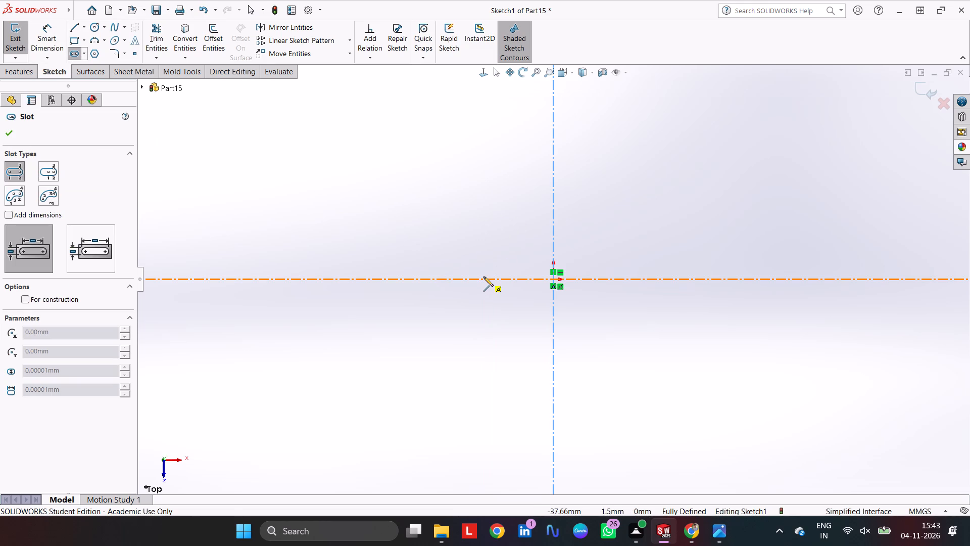
pyautogui.click(483, 280)
pyautogui.click(638, 281)
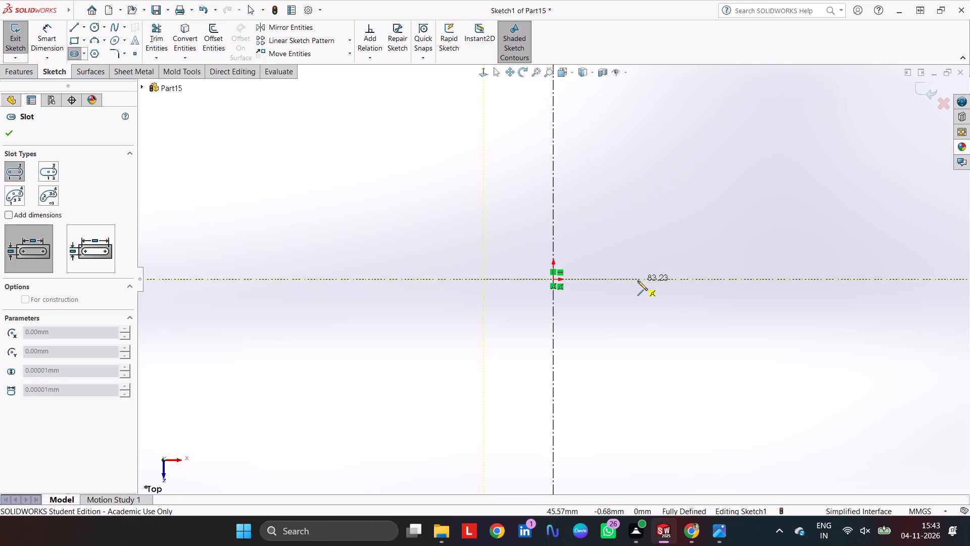
pyautogui.click(621, 262)
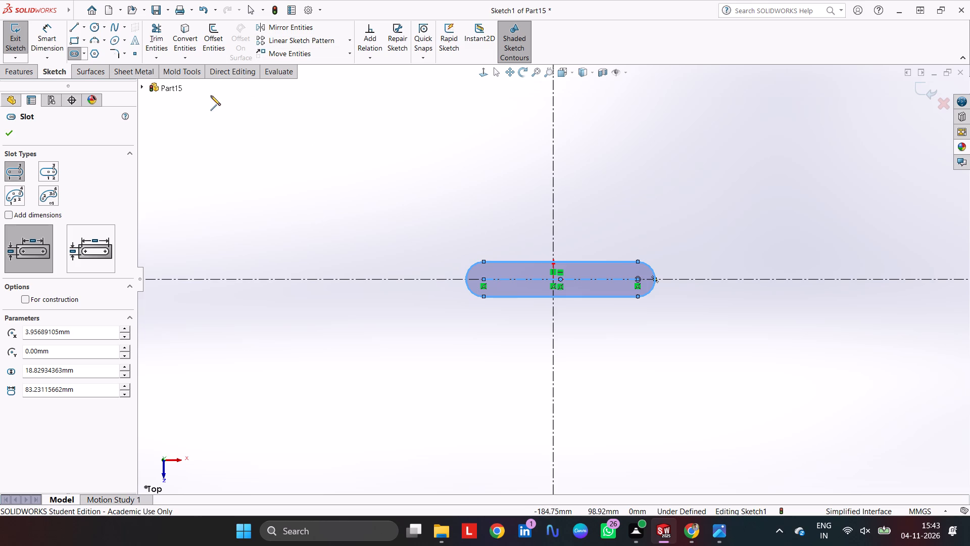
# Dimension the distance between the slot's two arc centres as 65 mm.
pyautogui.click(48, 40)
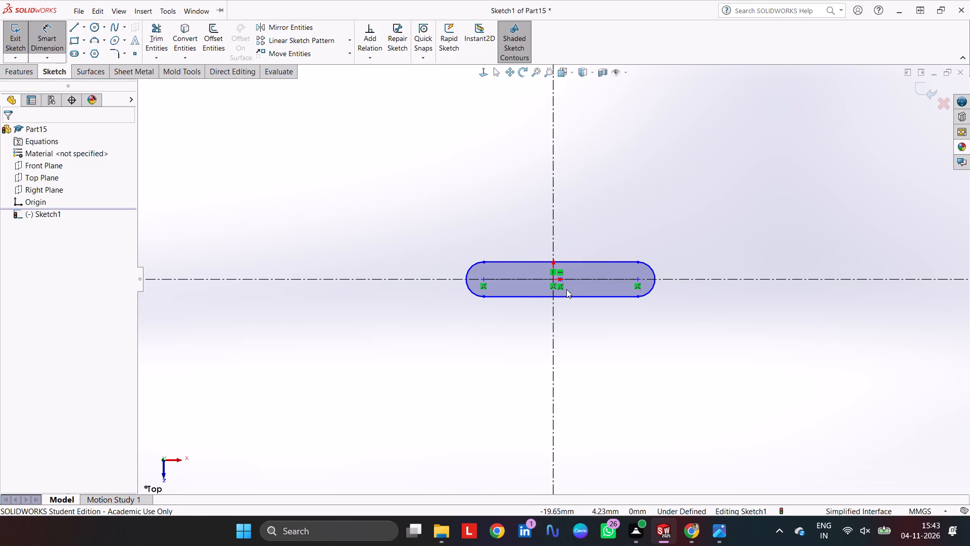
pyautogui.click(486, 278)
pyautogui.click(640, 278)
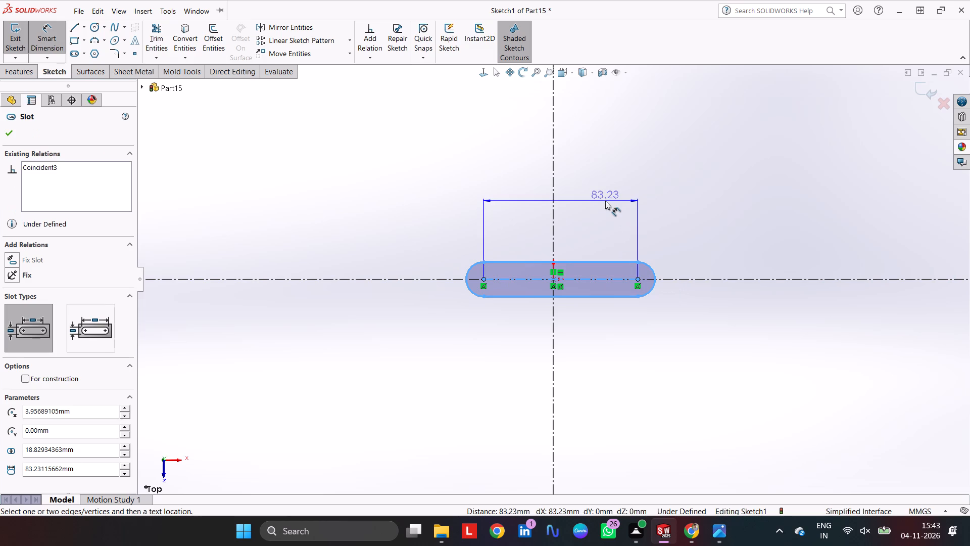
pyautogui.click(605, 201)
pyautogui.write('65')
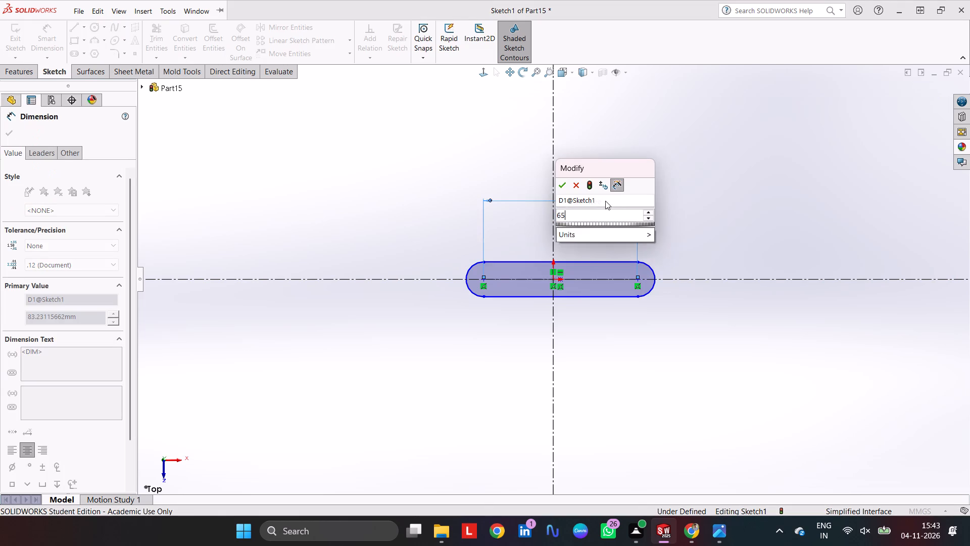
pyautogui.press('Return')
# Dimension the distance from the origin to the slot's left arc centre as 65/2 mm.
pyautogui.click(553, 279)
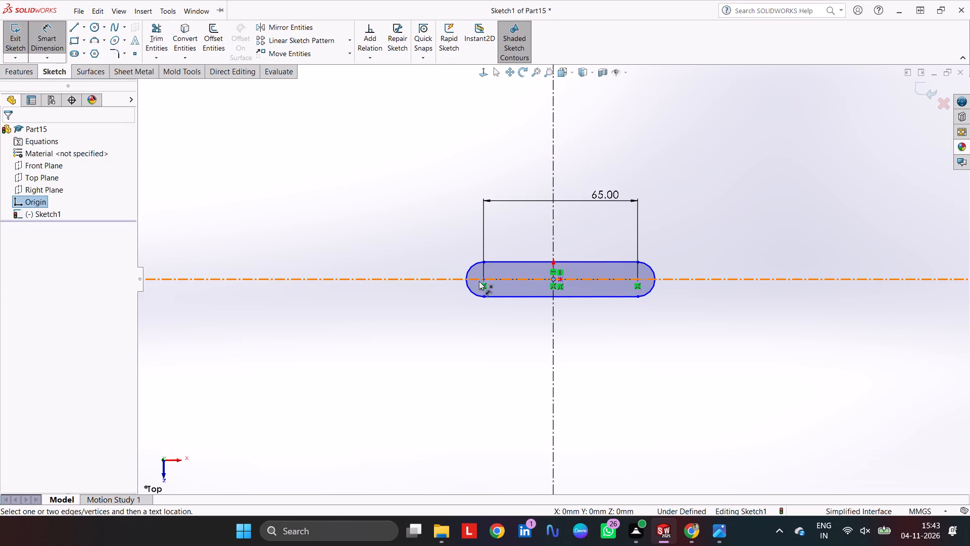
pyautogui.click(484, 279)
pyautogui.click(505, 248)
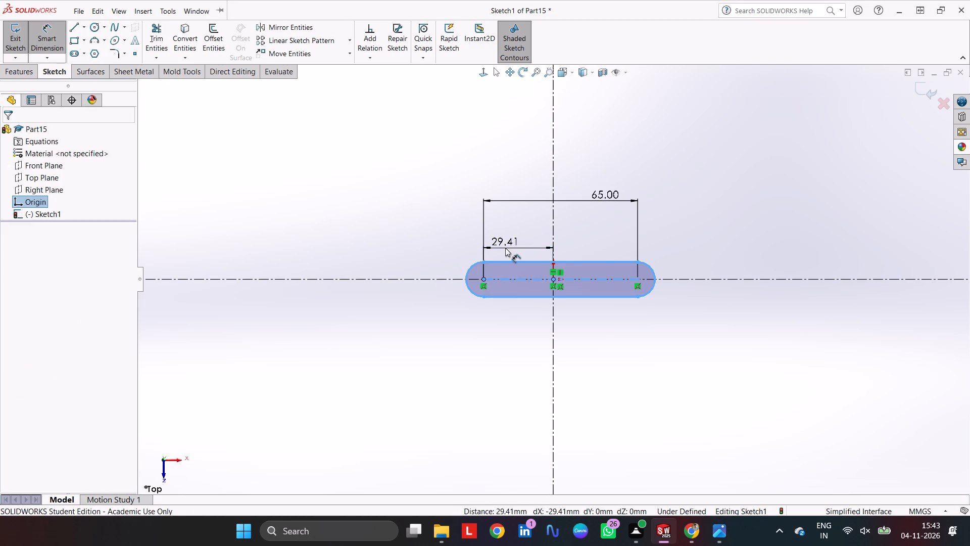
pyautogui.write('65')
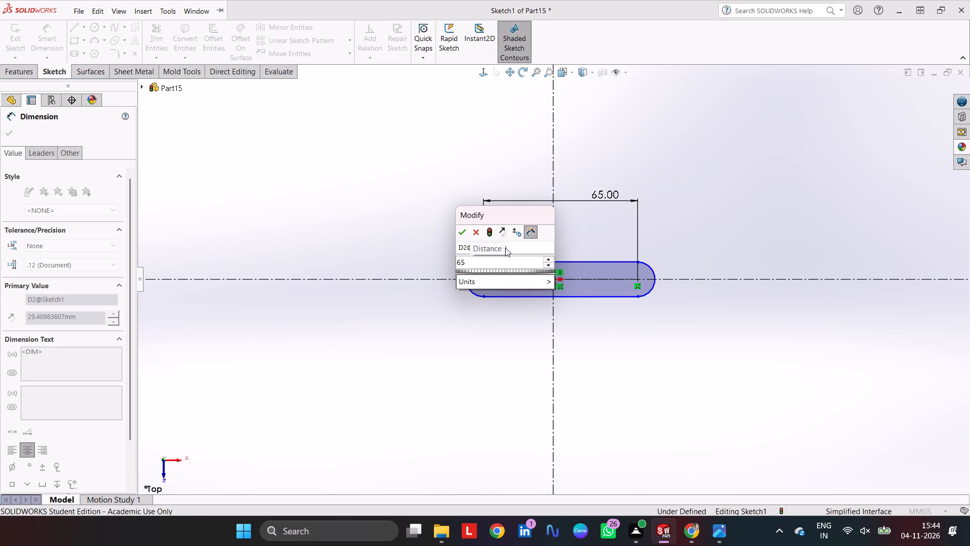
pyautogui.write('/2')
pyautogui.press('Return')
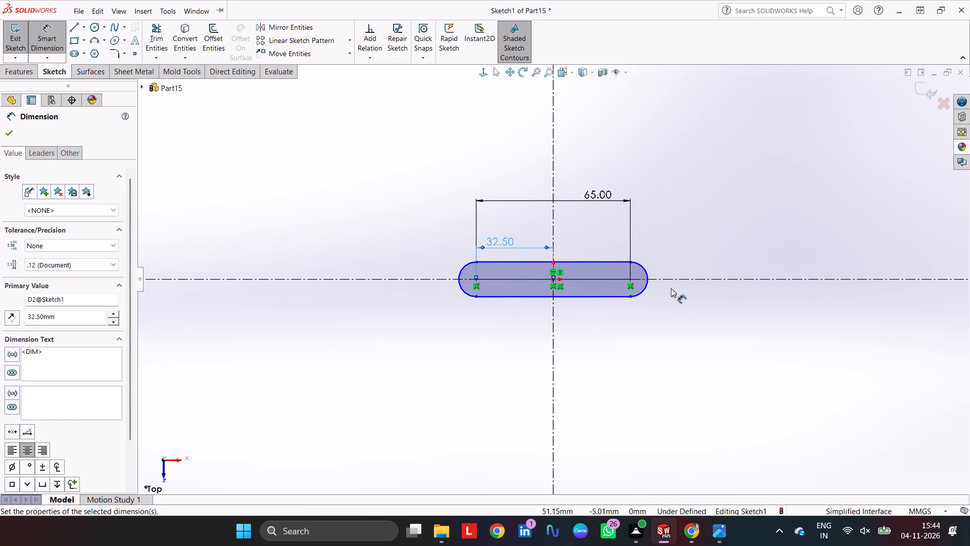
# Dimension the radius of the slot's right end arc as 23/2 mm.
pyautogui.click(645, 270)
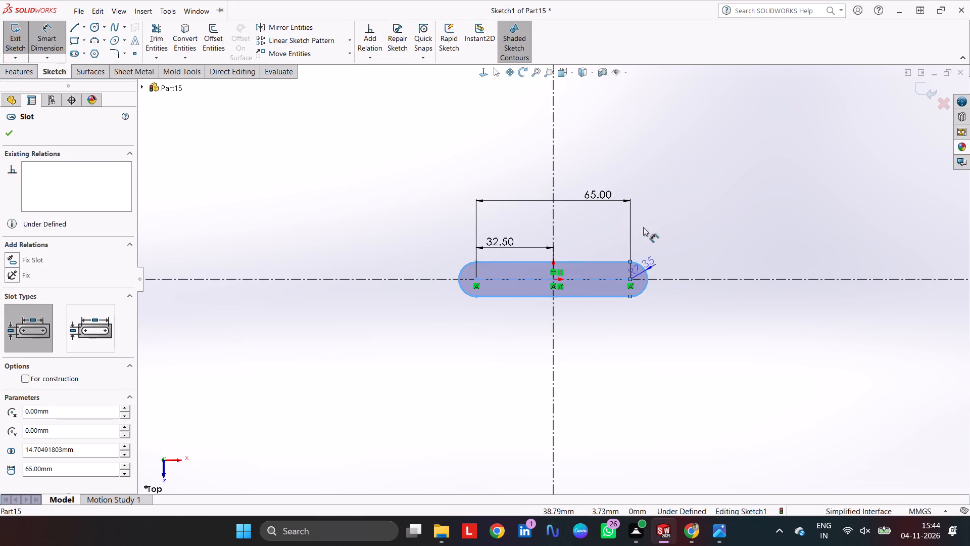
pyautogui.click(673, 176)
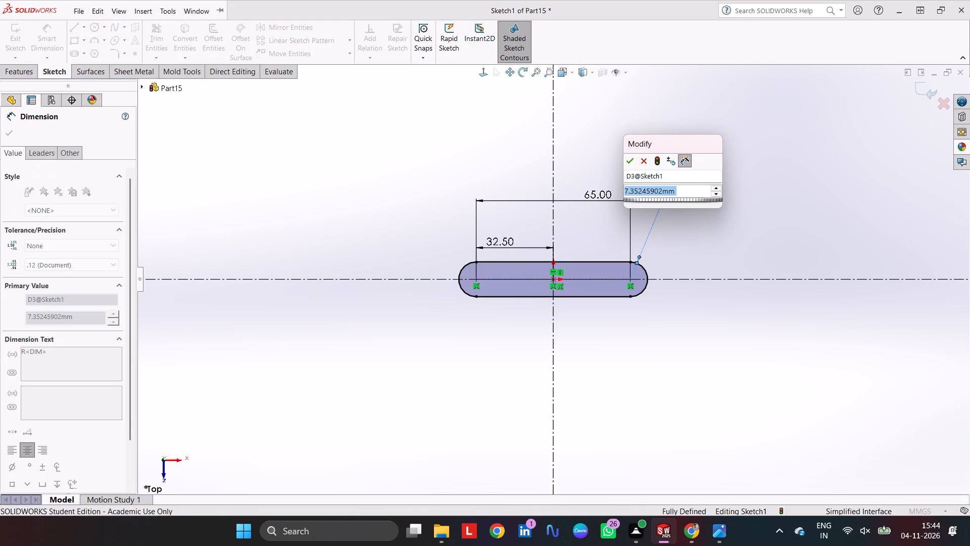
pyautogui.write('23')
pyautogui.write('/2')
pyautogui.press('Return')
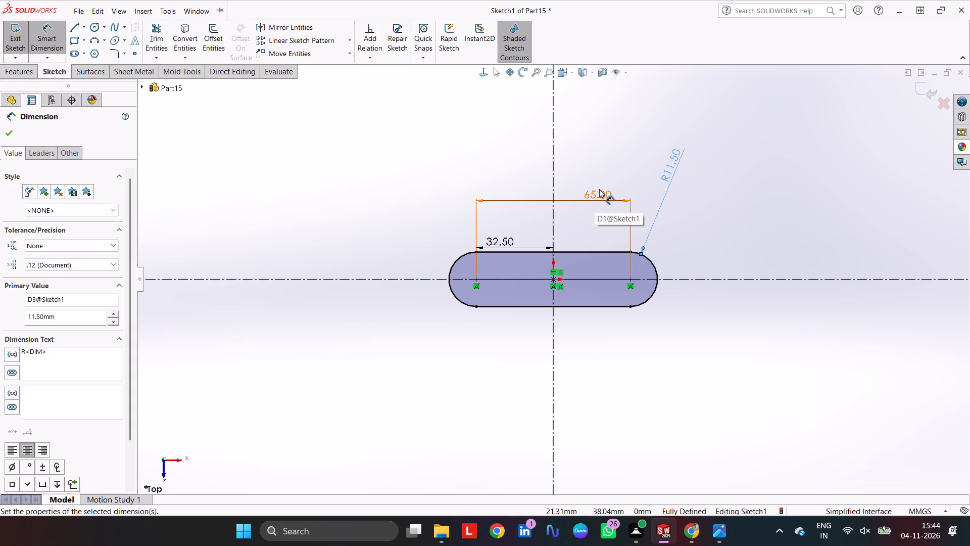
pyautogui.click(5, 134)
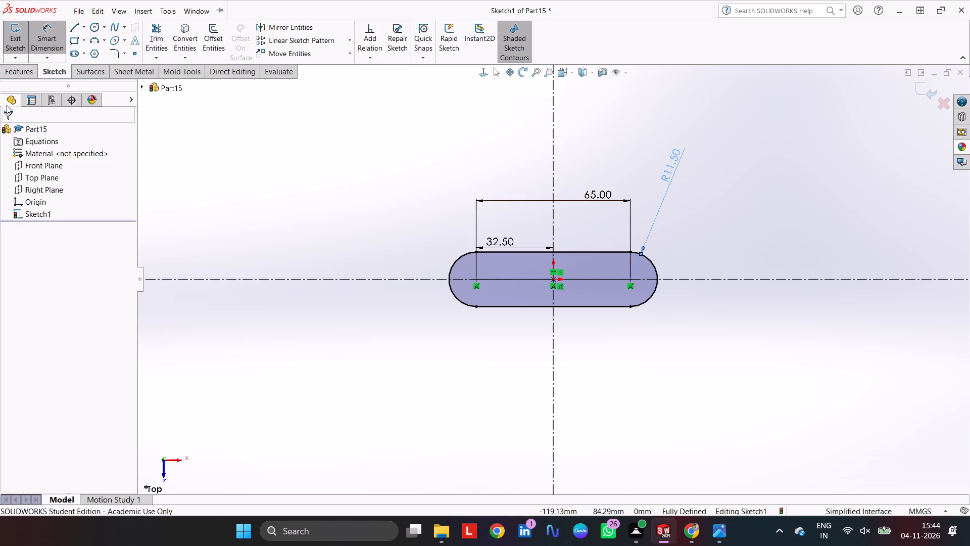
# Extrude the slot profile as a blind boss 3.125 mm deep.
pyautogui.click(16, 72)
pyautogui.click(24, 31)
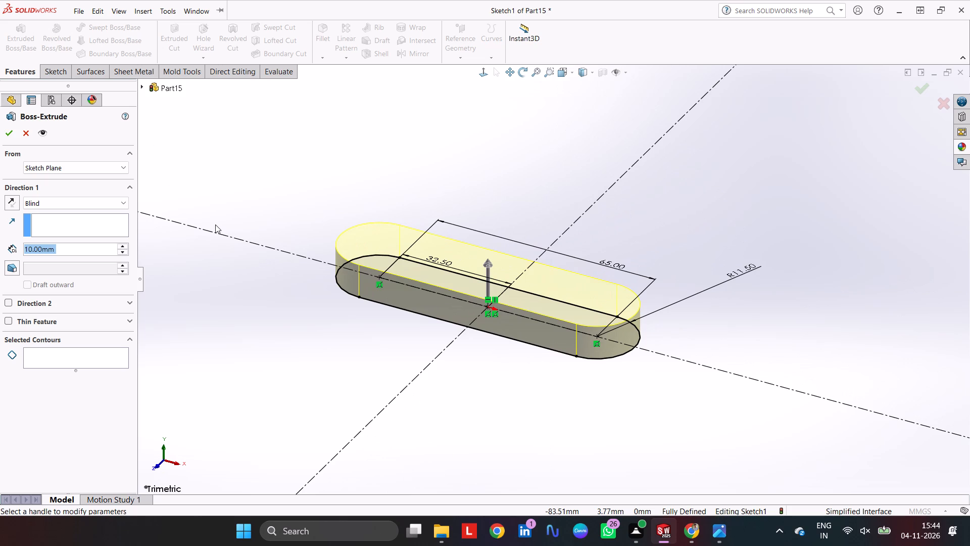
pyautogui.write('3.125')
pyautogui.press('Return')
pyautogui.press('Return')
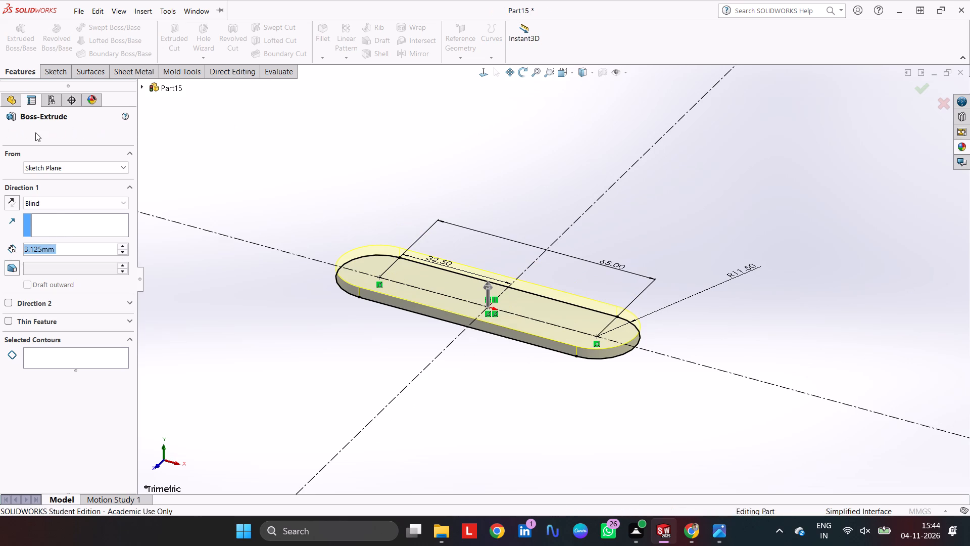
# On the plate's upper face, sketch a circle about 23 mm in diameter, centred on the left rounded end and reaching its edge.
pyautogui.click(452, 284)
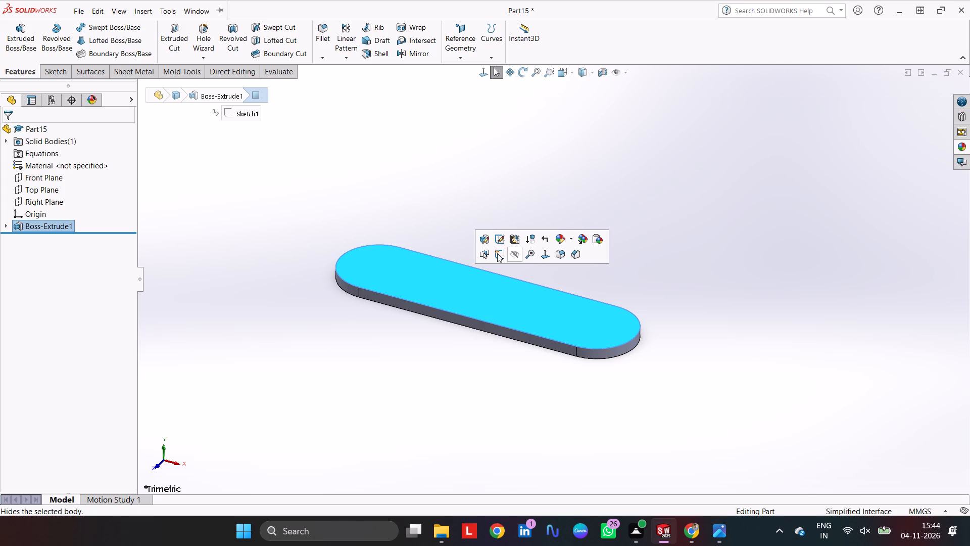
pyautogui.click(497, 253)
pyautogui.click(94, 26)
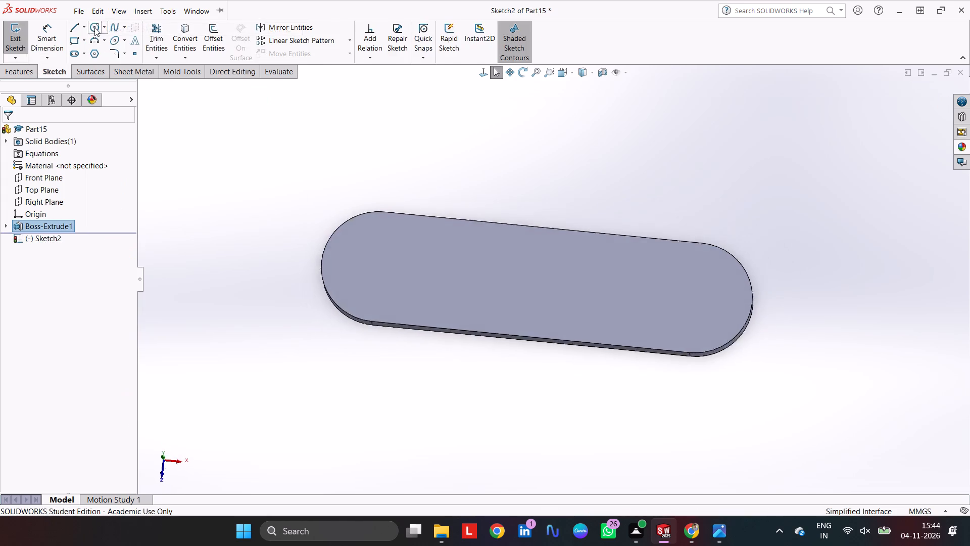
pyautogui.click(224, 11)
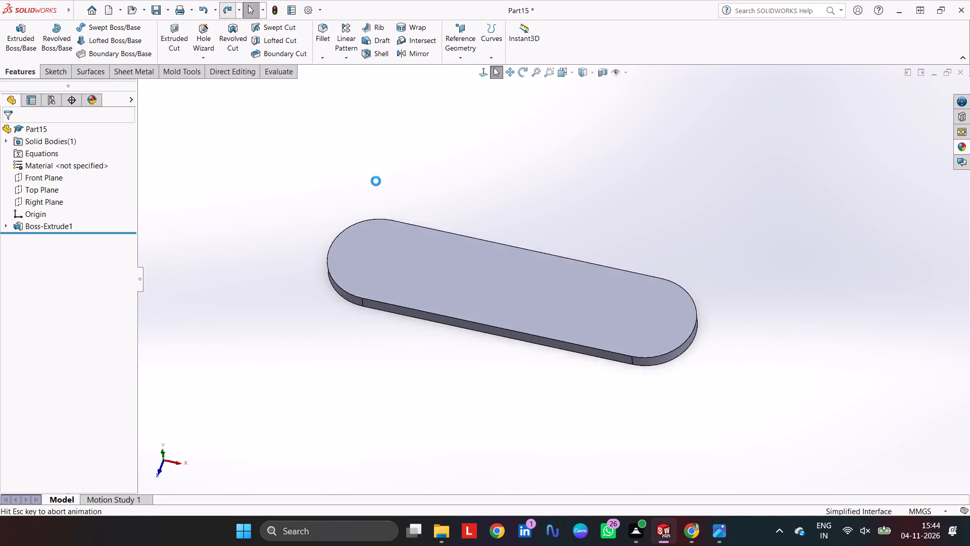
pyautogui.click(90, 31)
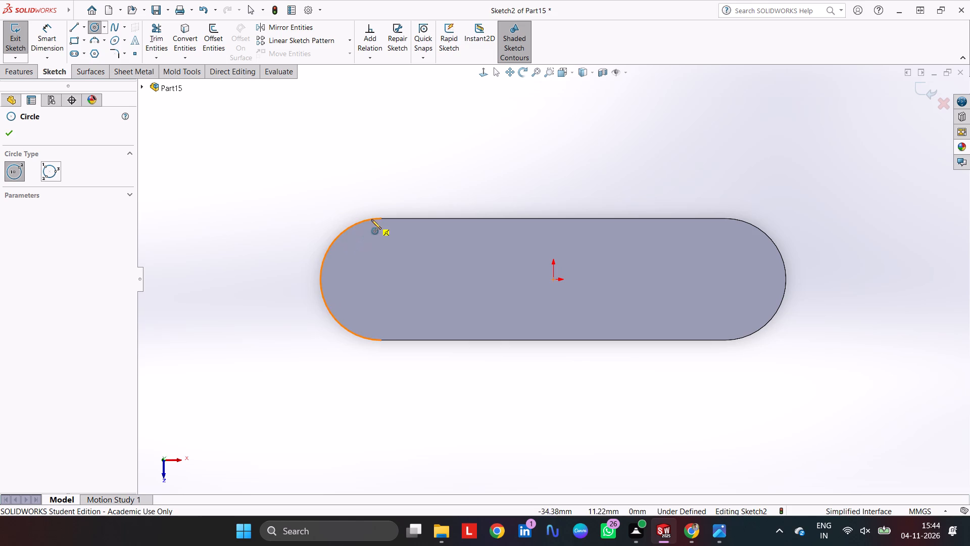
pyautogui.click(380, 279)
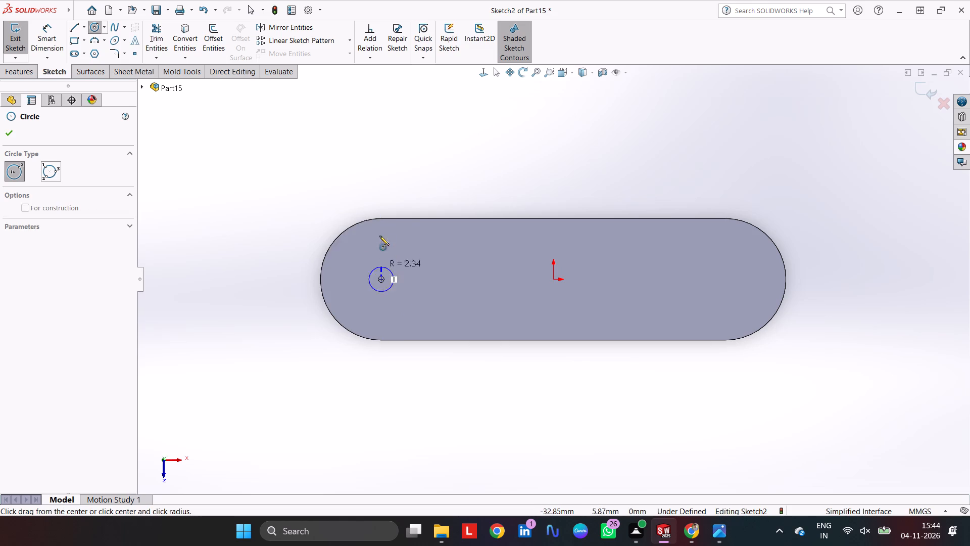
pyautogui.click(375, 217)
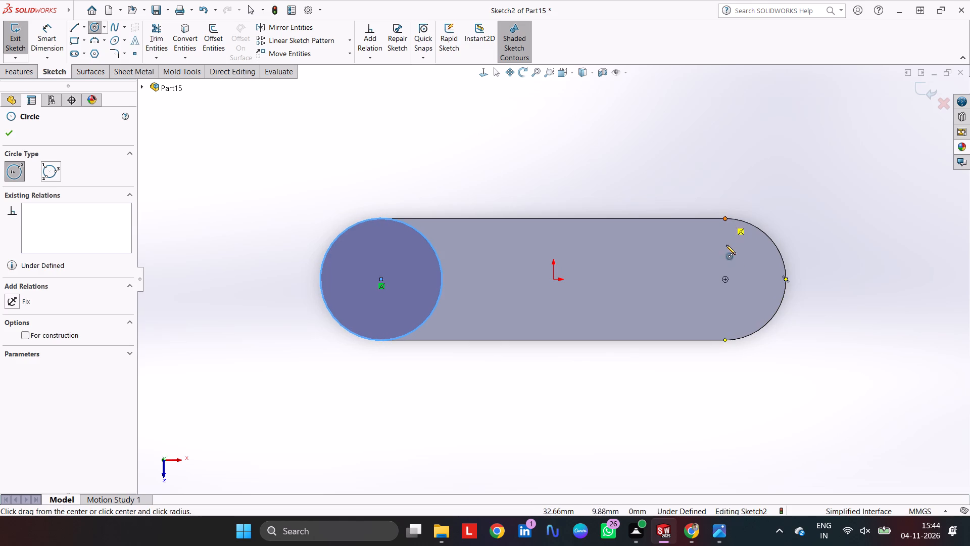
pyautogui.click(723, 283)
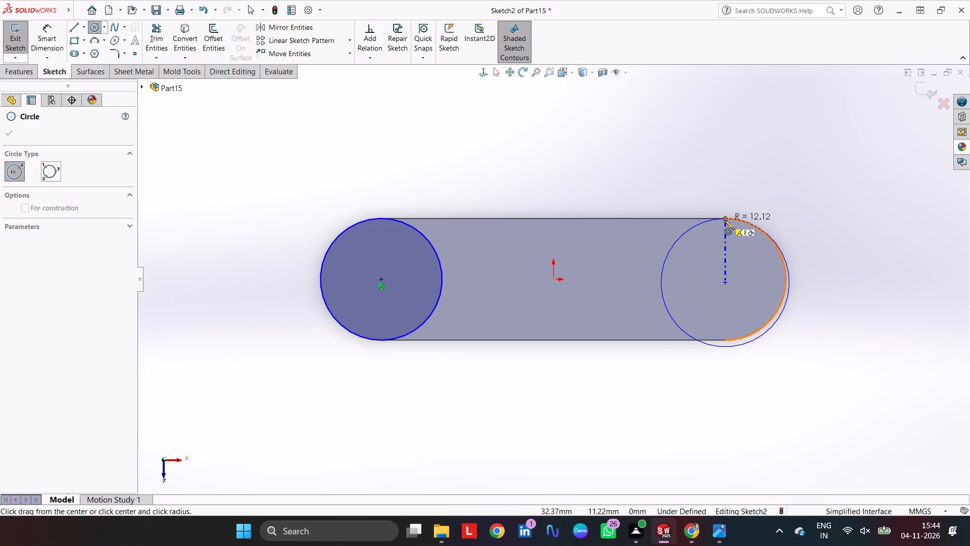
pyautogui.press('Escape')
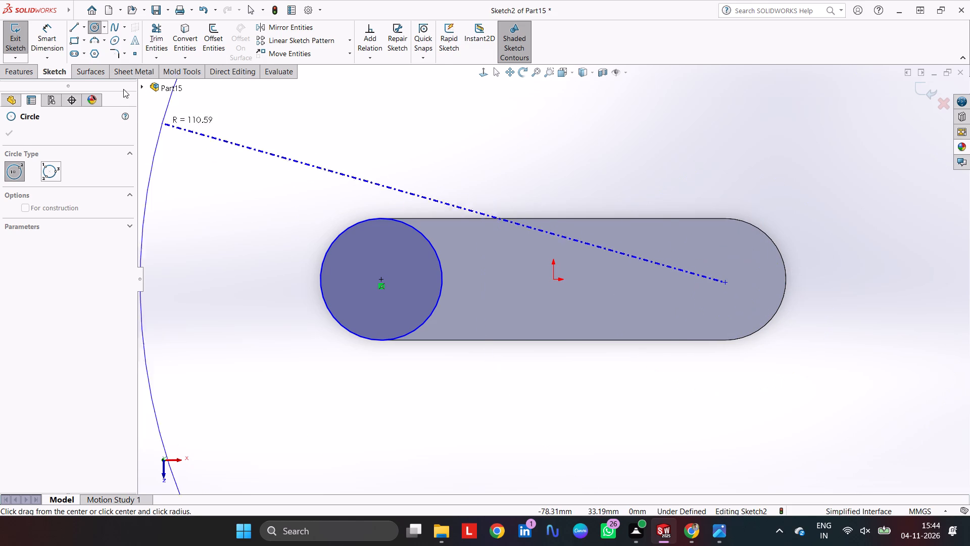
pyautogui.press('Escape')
# Sketch a second circle of about 11.5 mm radius, centred on the plate's right rounded end and reaching its edge.
pyautogui.click(92, 29)
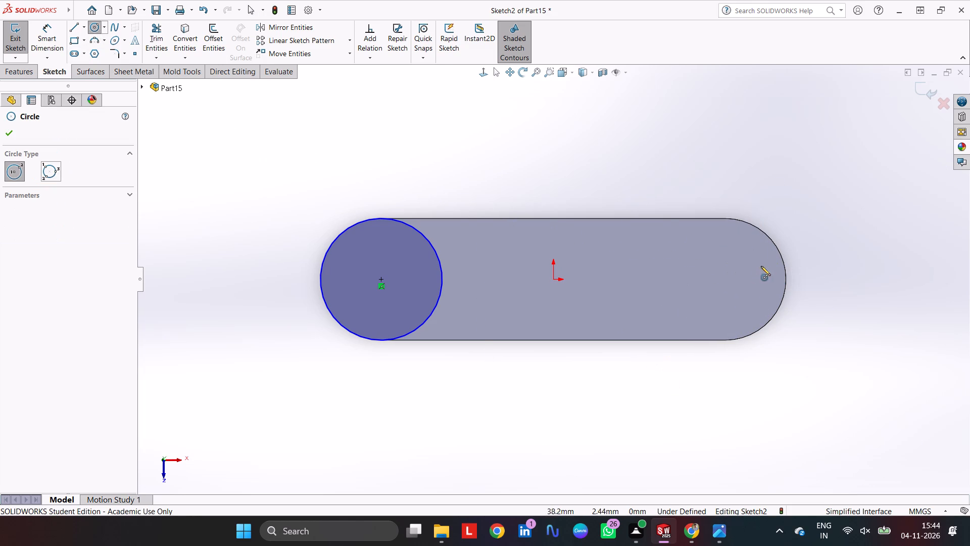
pyautogui.click(726, 280)
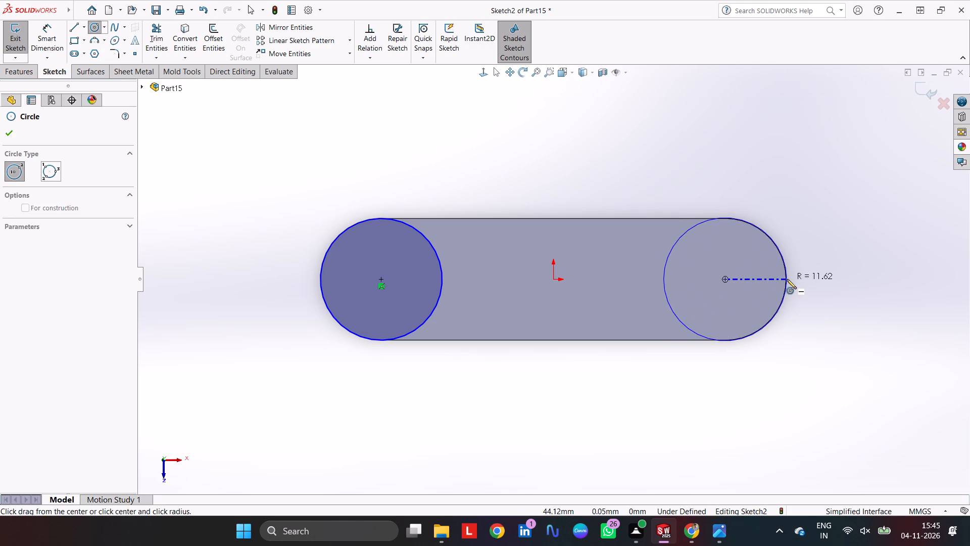
pyautogui.click(731, 342)
pyautogui.press('Escape')
pyautogui.press('Escape')
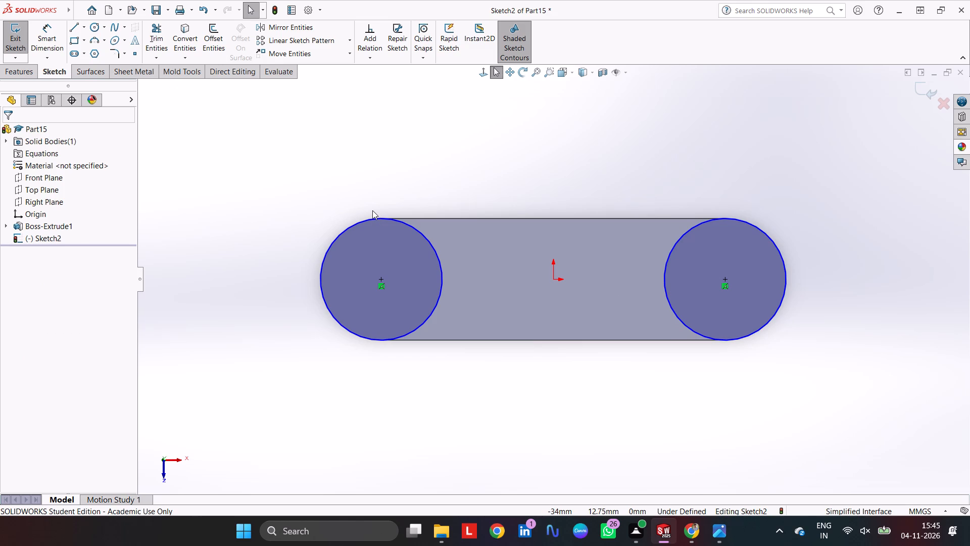
# Dimension the diameters of both end circles as 23 mm.
pyautogui.click(93, 31)
pyautogui.click(47, 44)
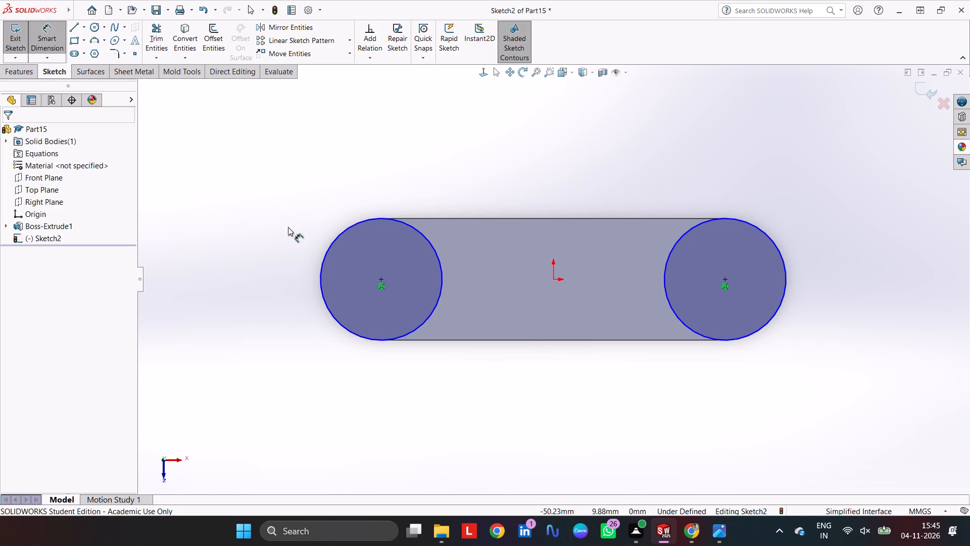
pyautogui.click(326, 258)
pyautogui.click(291, 242)
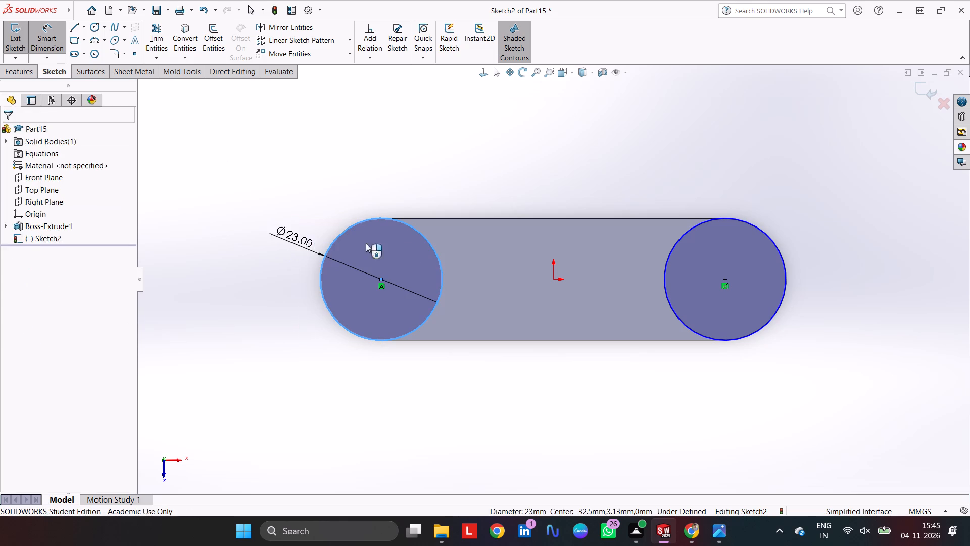
pyautogui.press('Return')
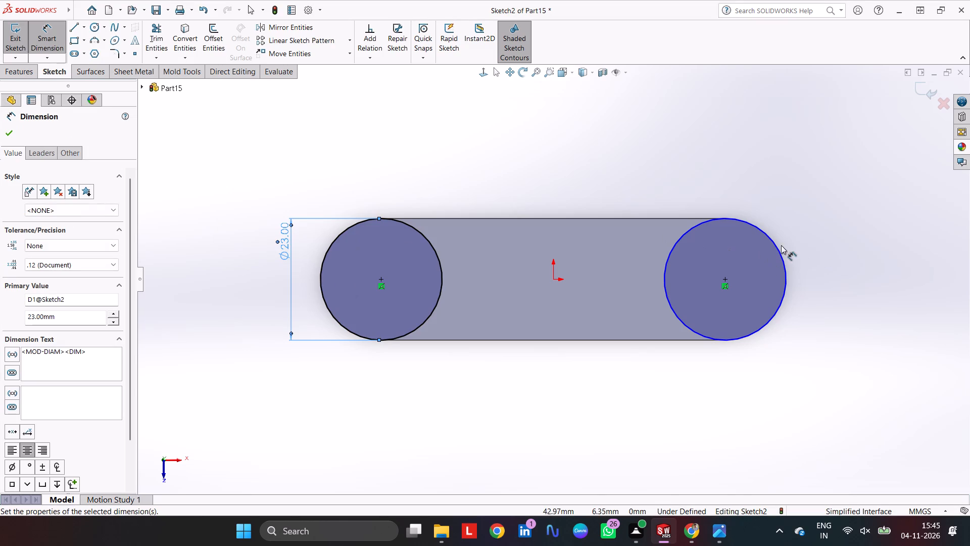
pyautogui.click(776, 248)
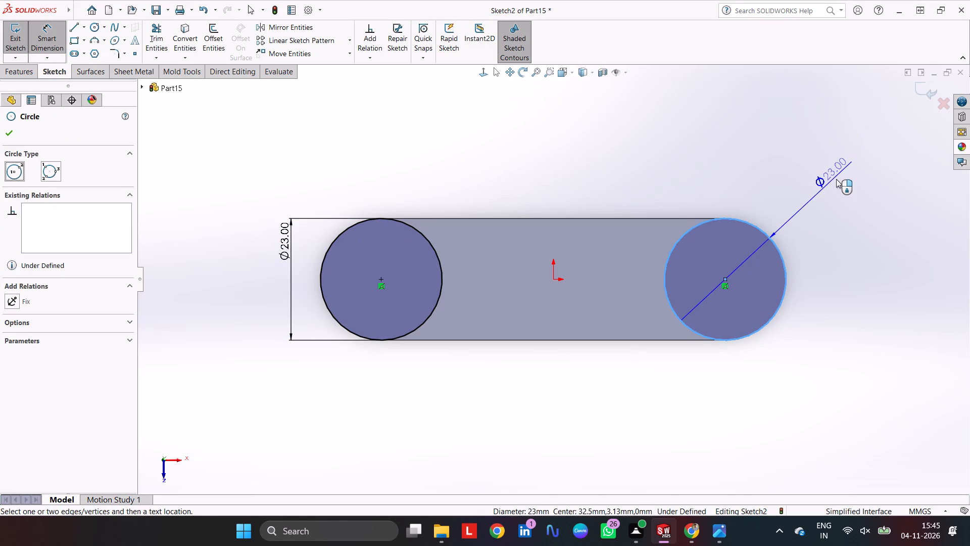
pyautogui.click(837, 179)
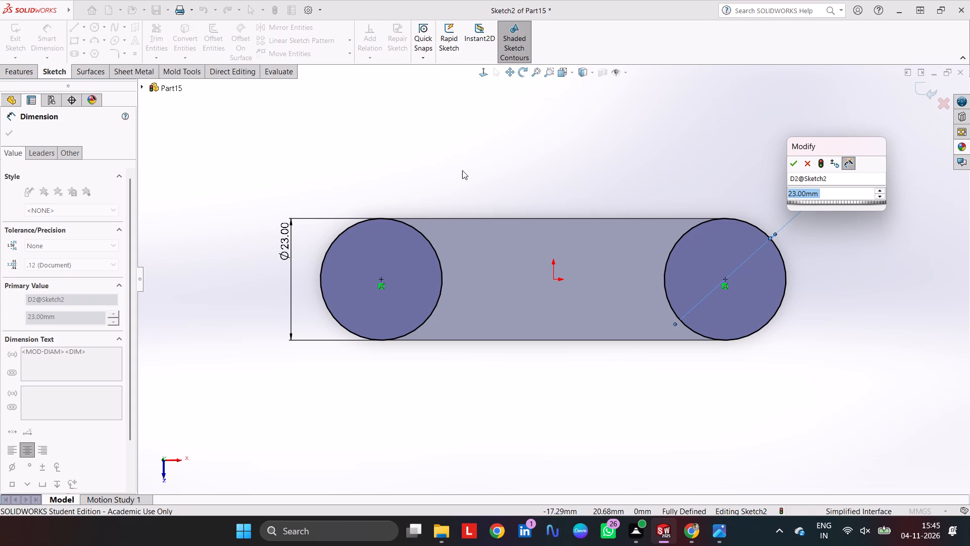
pyautogui.click(792, 165)
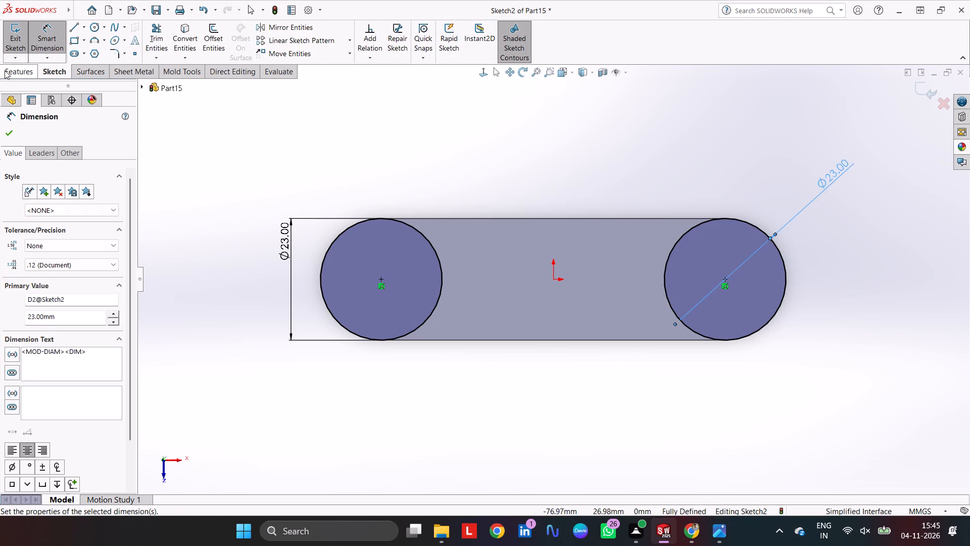
# Extrude the two end circles as blind bosses 5.75 mm high, merged with the plate.
pyautogui.click(5, 70)
pyautogui.click(19, 38)
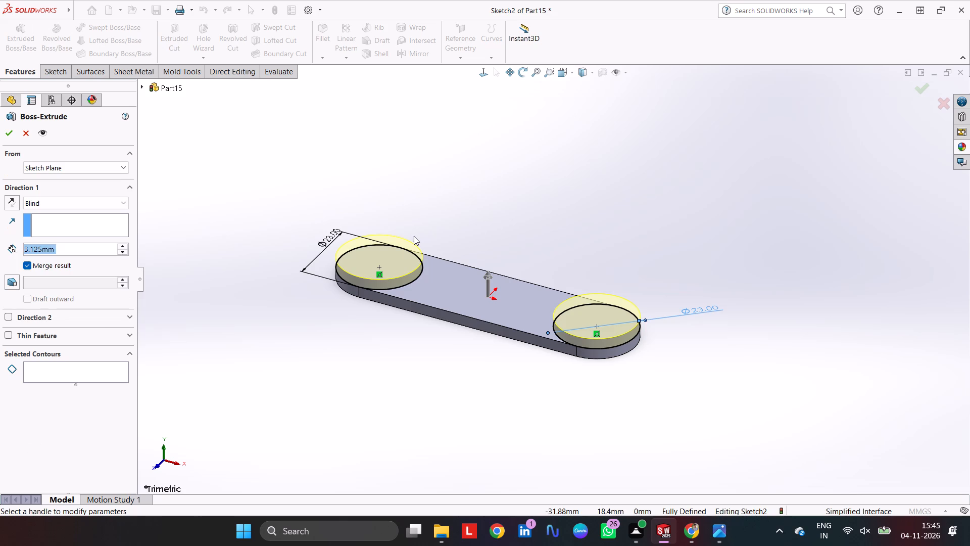
pyautogui.write('5.')
pyautogui.write('75')
pyautogui.press('Return')
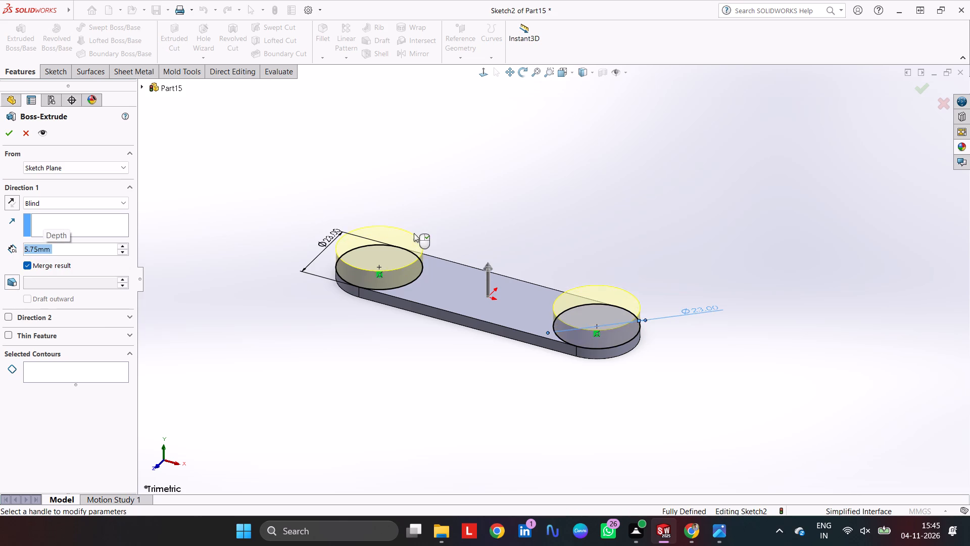
pyautogui.press('Return')
pyautogui.click(511, 147)
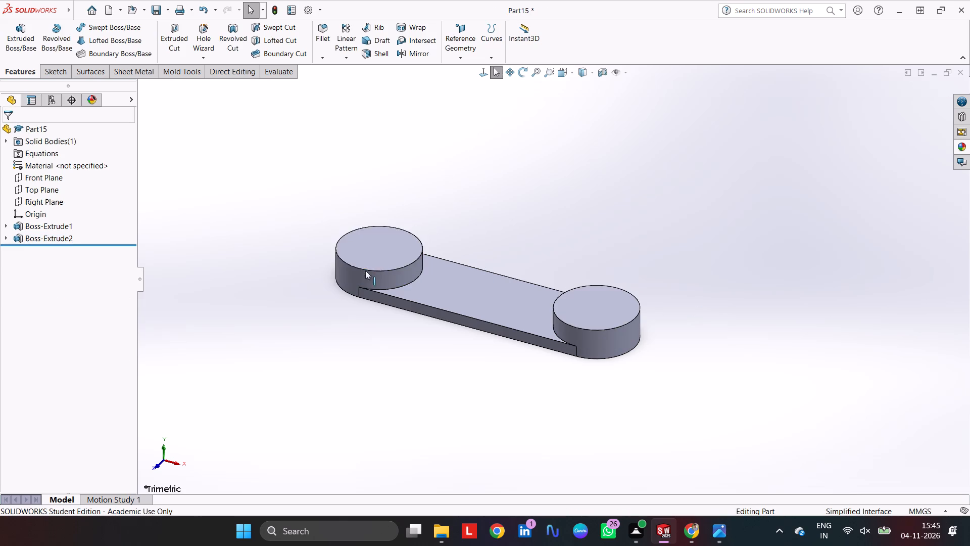
# On the left boss's top face, sketch two circles concentric with the bosses, about 16 mm diameter on the left and 17 mm on the right.
pyautogui.click(378, 246)
pyautogui.click(427, 216)
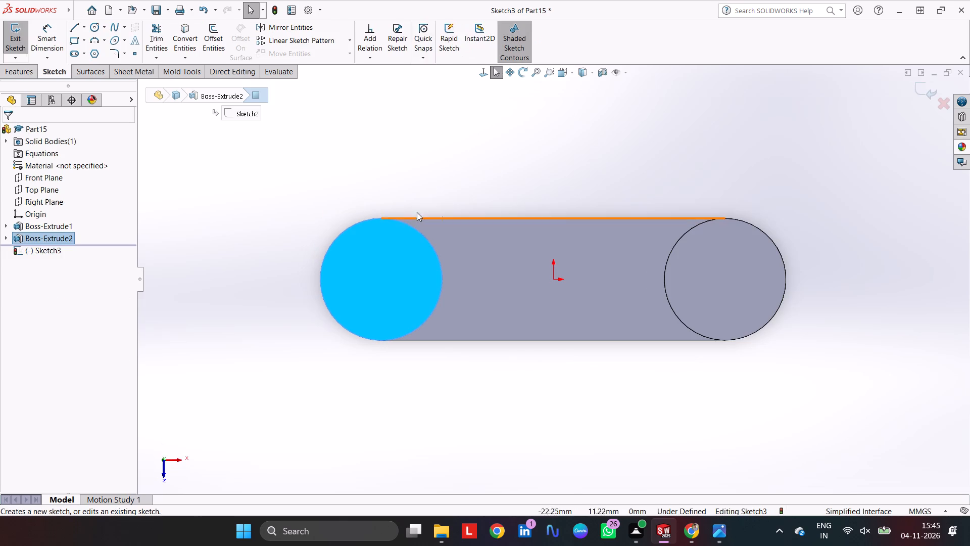
pyautogui.click(98, 27)
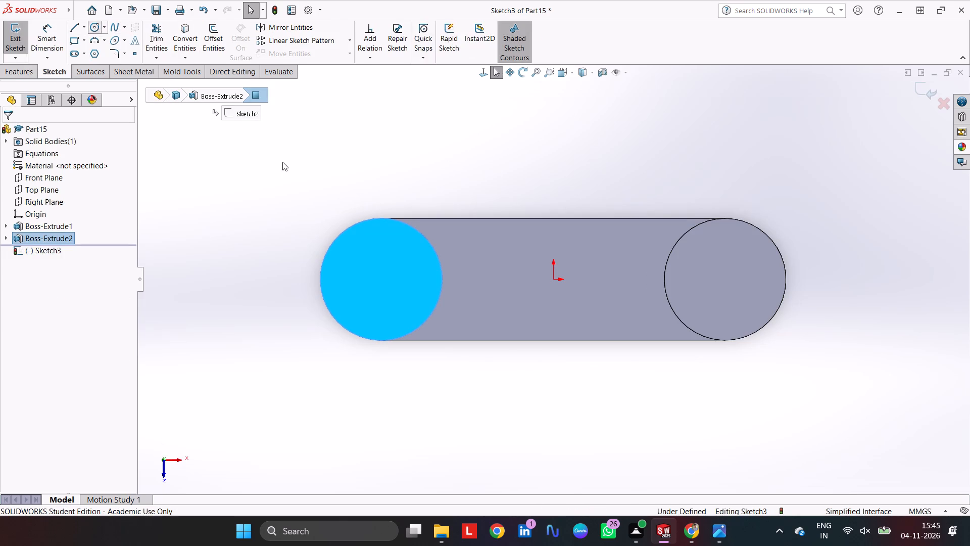
pyautogui.click(382, 279)
pyautogui.click(370, 238)
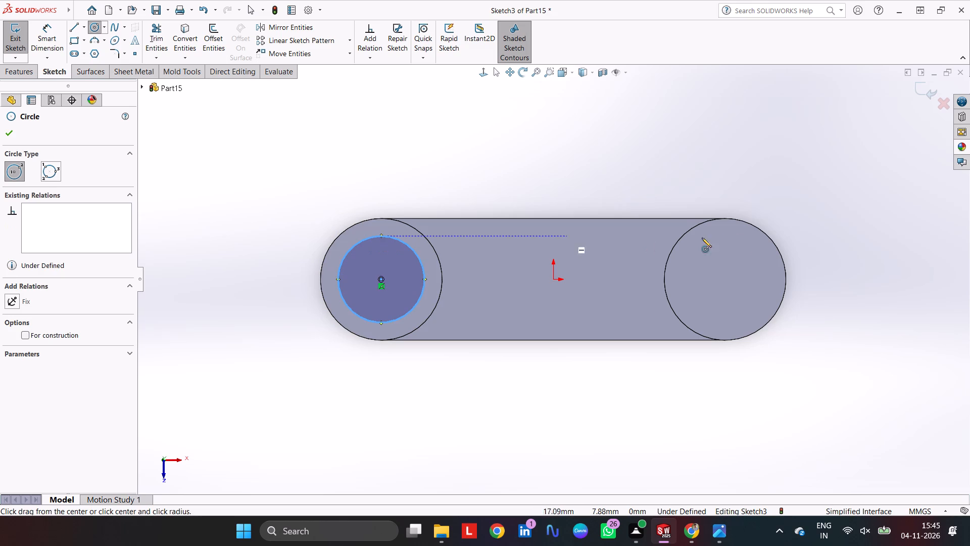
pyautogui.moveTo(724, 278); pyautogui.dragTo(719, 270)
pyautogui.click(709, 237)
# Dimension the diameters of both inner circles as 15 mm.
pyautogui.click(46, 28)
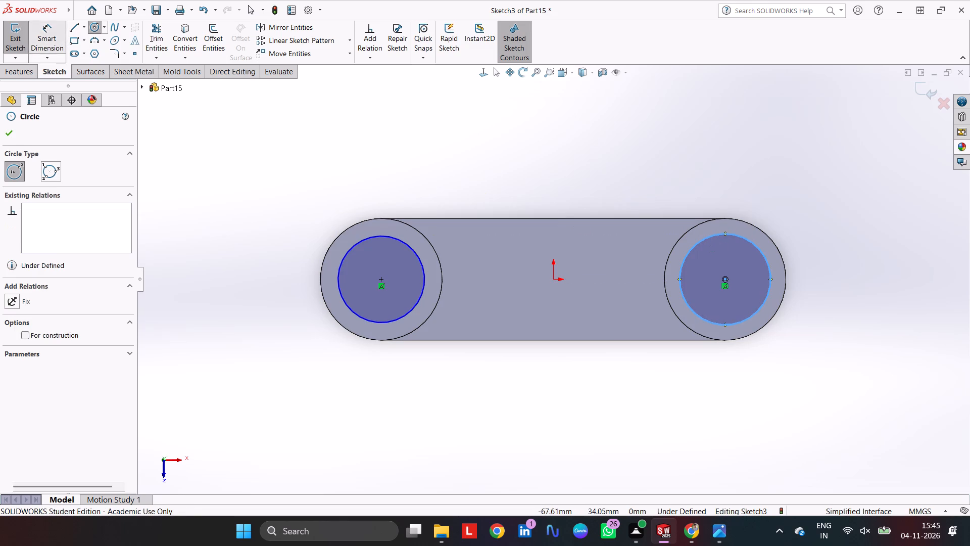
pyautogui.click(345, 254)
pyautogui.click(281, 190)
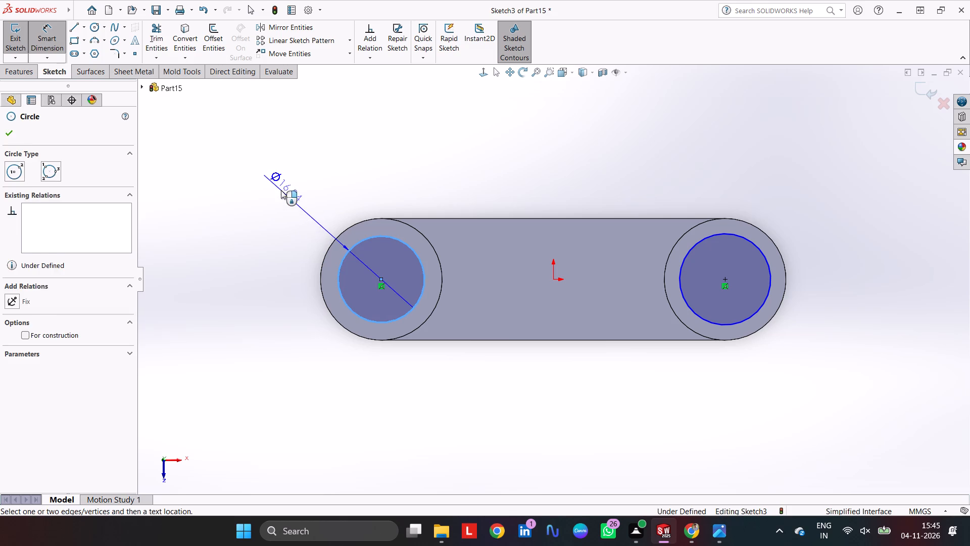
pyautogui.write('15')
pyautogui.press('Return')
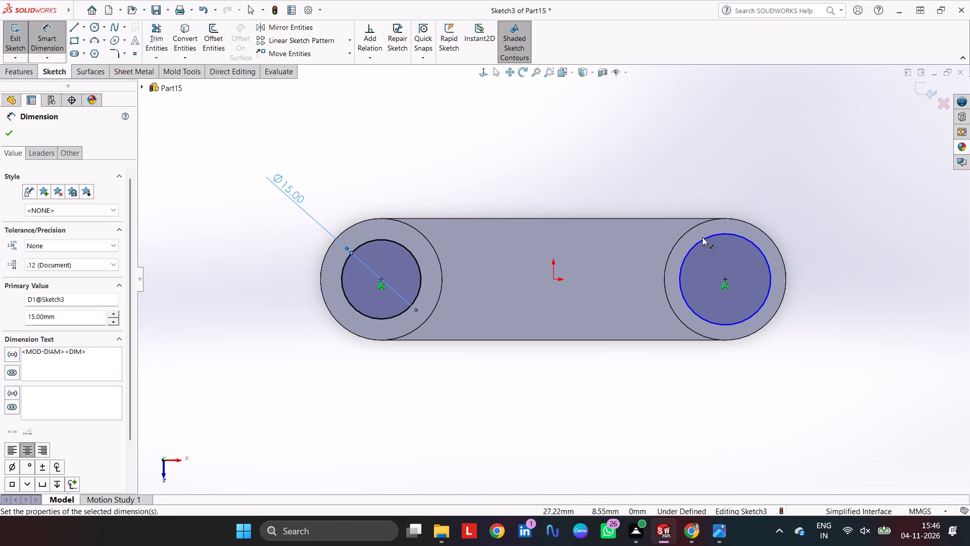
pyautogui.click(726, 235)
pyautogui.click(701, 161)
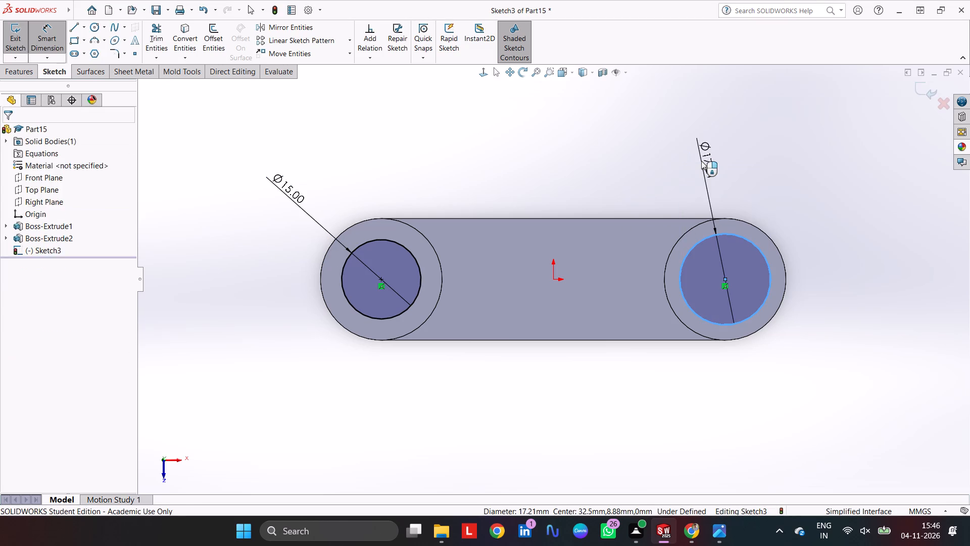
pyautogui.write('15')
pyautogui.press('Return')
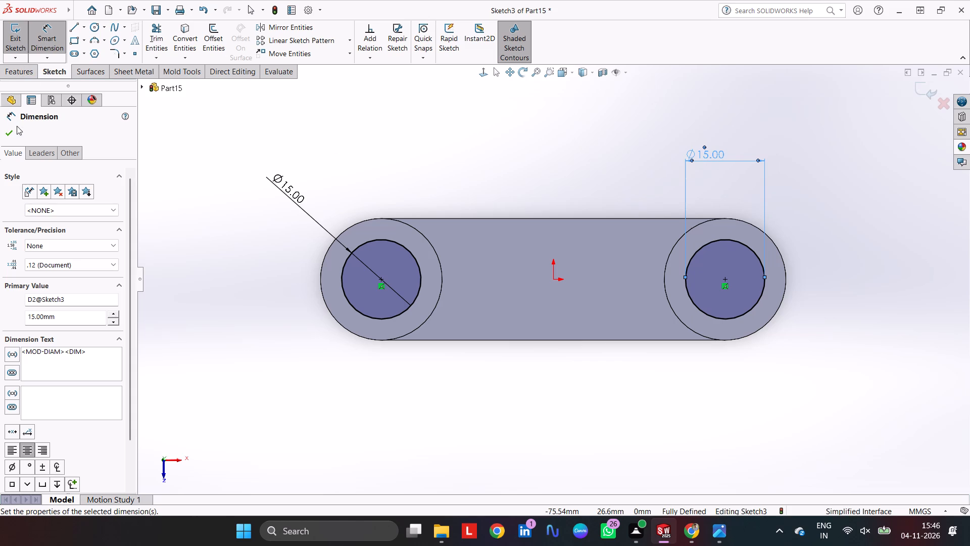
# Cut-extrude the two 15 mm circles as blind holes 5.75 mm deep into the end bosses.
pyautogui.click(9, 139)
pyautogui.click(15, 74)
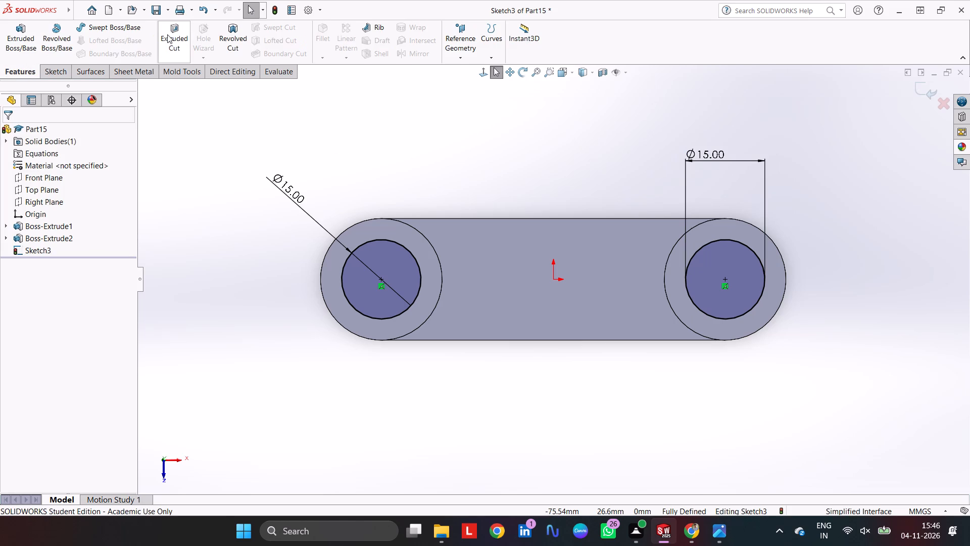
pyautogui.click(166, 33)
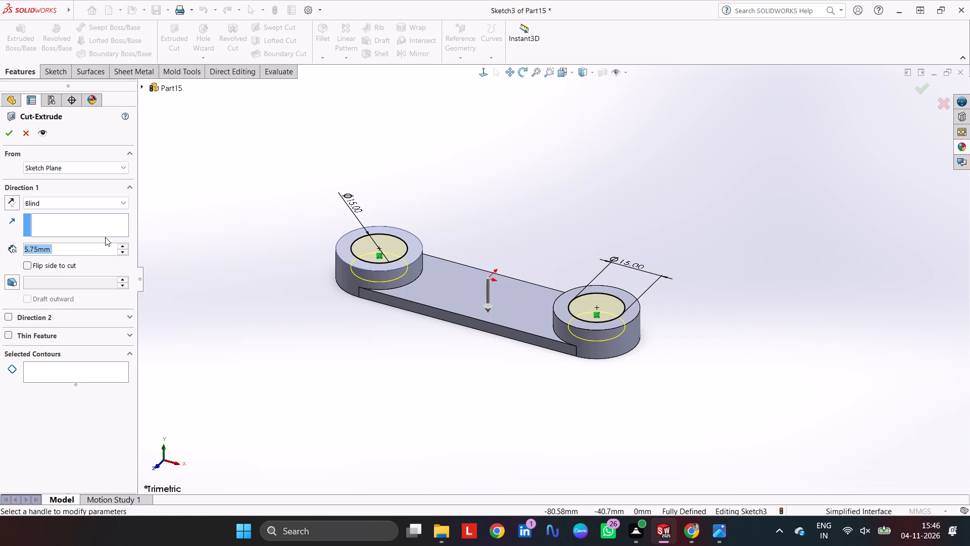
pyautogui.press('Return')
pyautogui.click(421, 175)
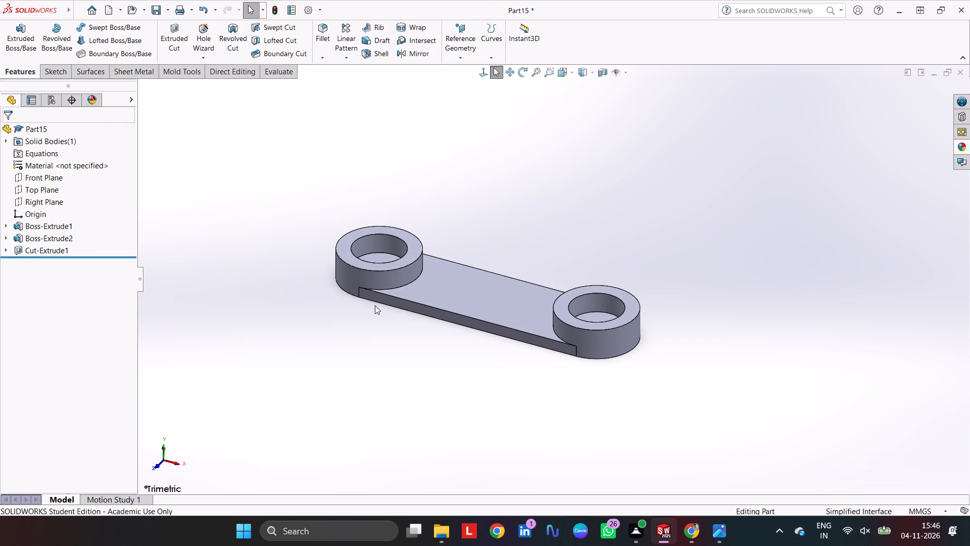
# Fillet the edges where both end bosses meet the plate's top face with a symmetric 2.5 mm radius.
pyautogui.click(395, 289)
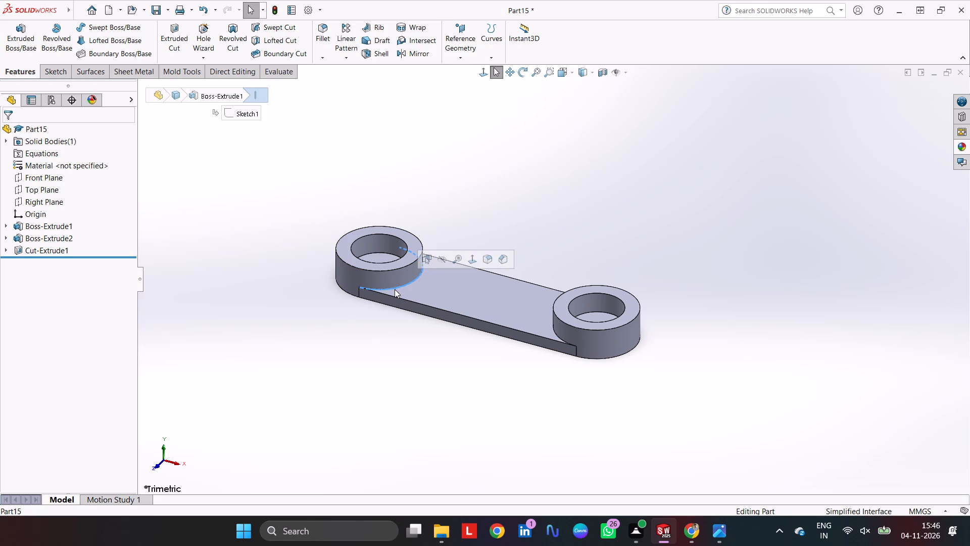
pyautogui.click(322, 32)
pyautogui.moveTo(545, 230); pyautogui.dragTo(585, 275, button='middle')
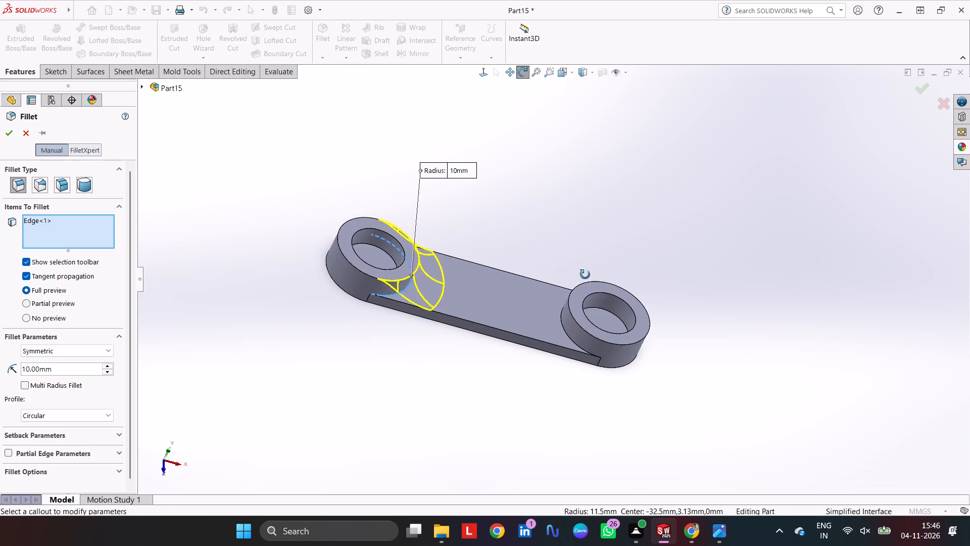
pyautogui.moveTo(585, 275); pyautogui.dragTo(606, 296, button='middle')
pyautogui.click(550, 316)
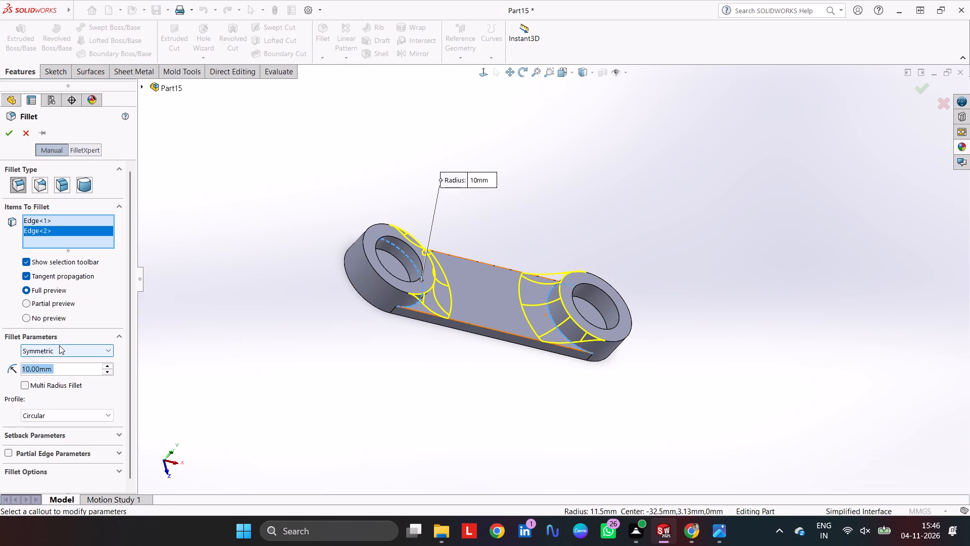
pyautogui.write('2.5')
pyautogui.press('Return')
pyautogui.press('Return')
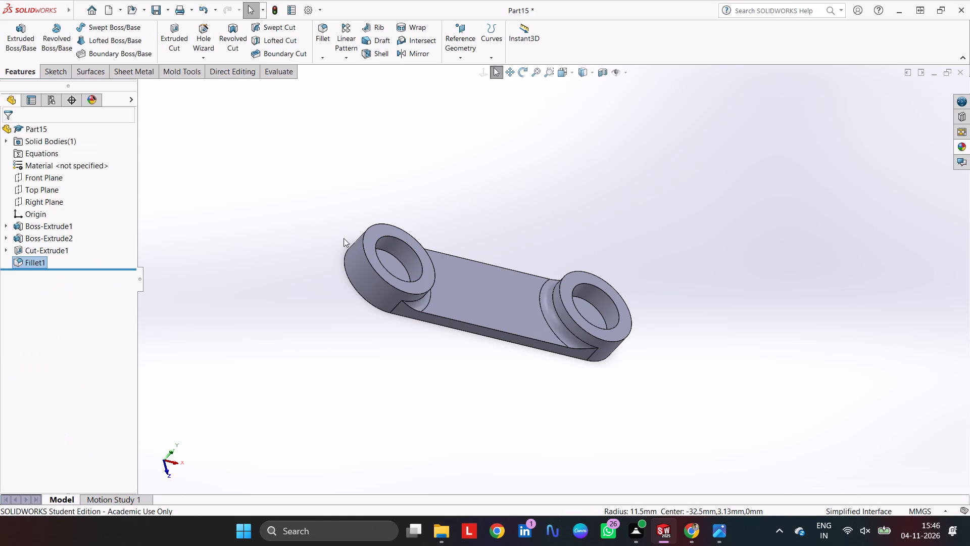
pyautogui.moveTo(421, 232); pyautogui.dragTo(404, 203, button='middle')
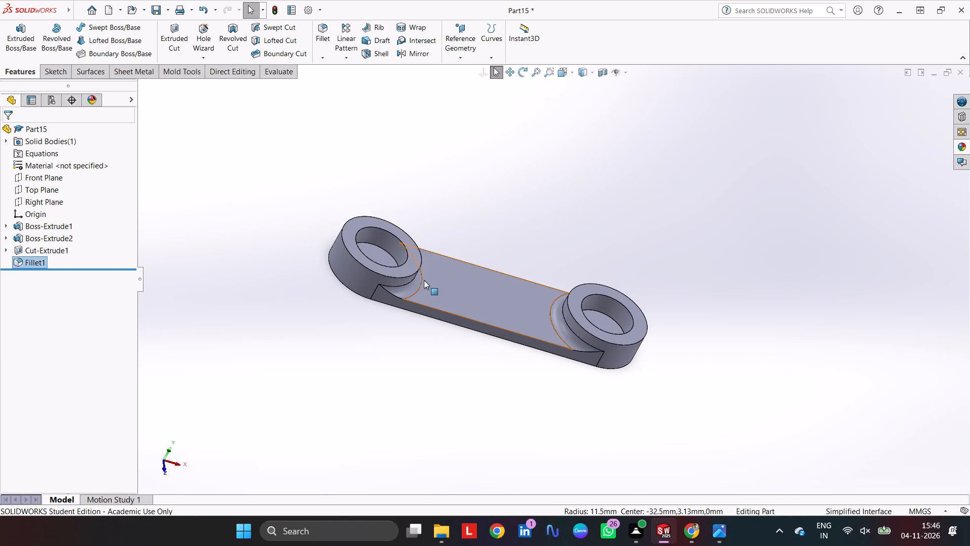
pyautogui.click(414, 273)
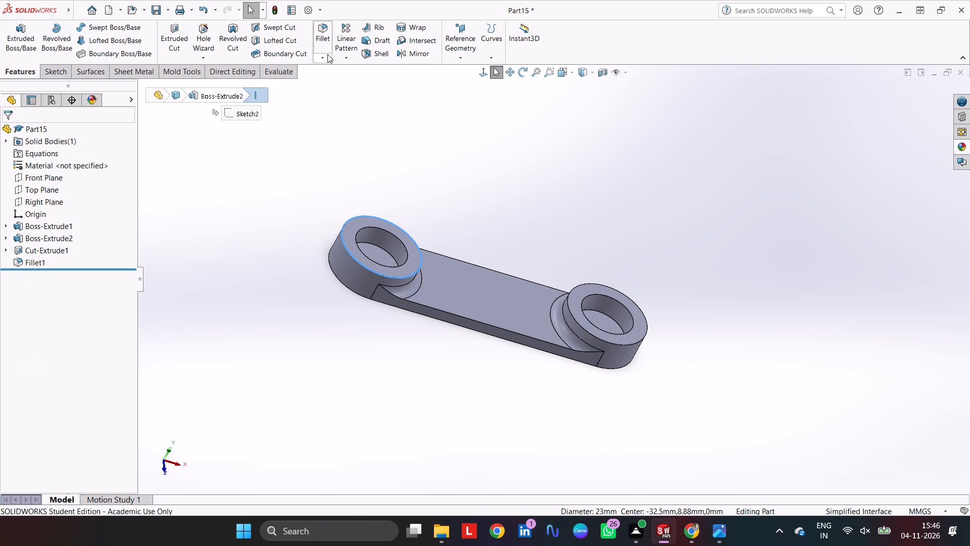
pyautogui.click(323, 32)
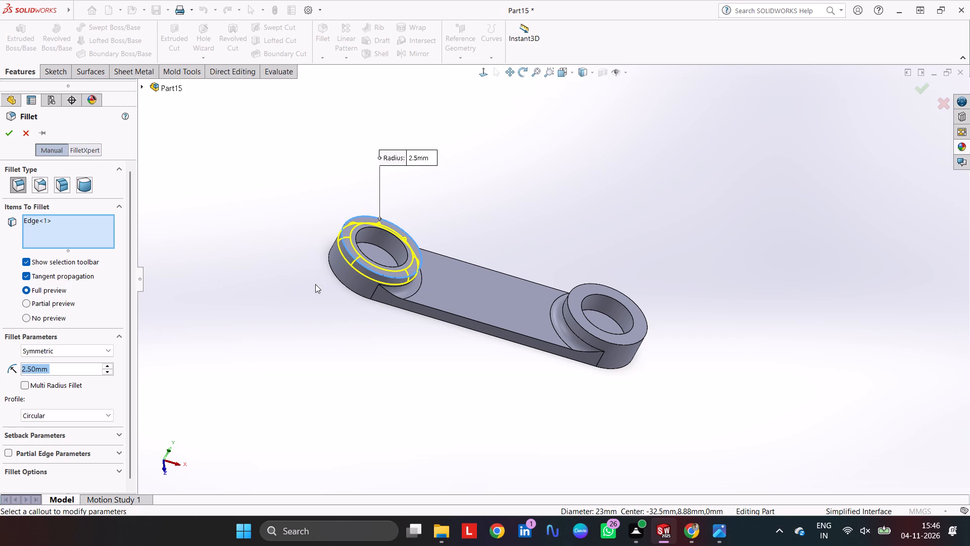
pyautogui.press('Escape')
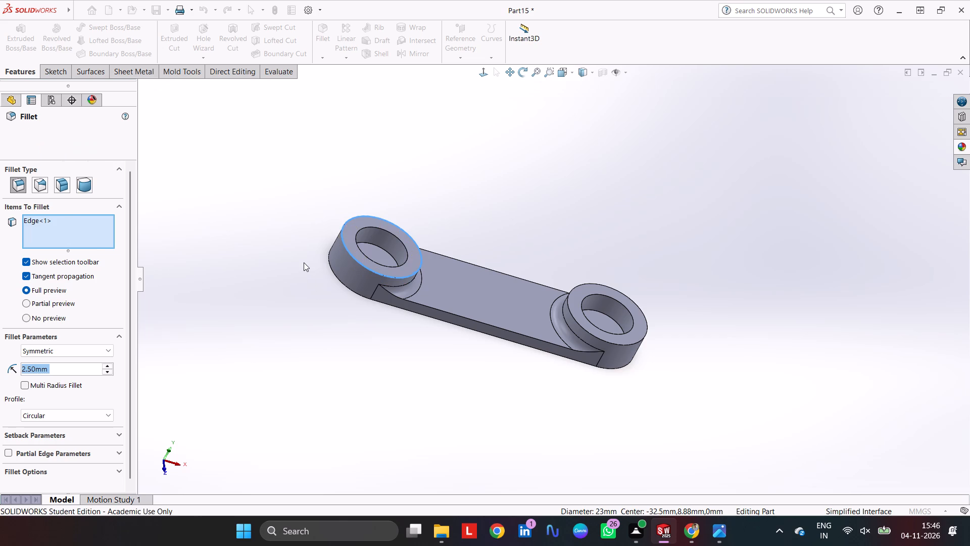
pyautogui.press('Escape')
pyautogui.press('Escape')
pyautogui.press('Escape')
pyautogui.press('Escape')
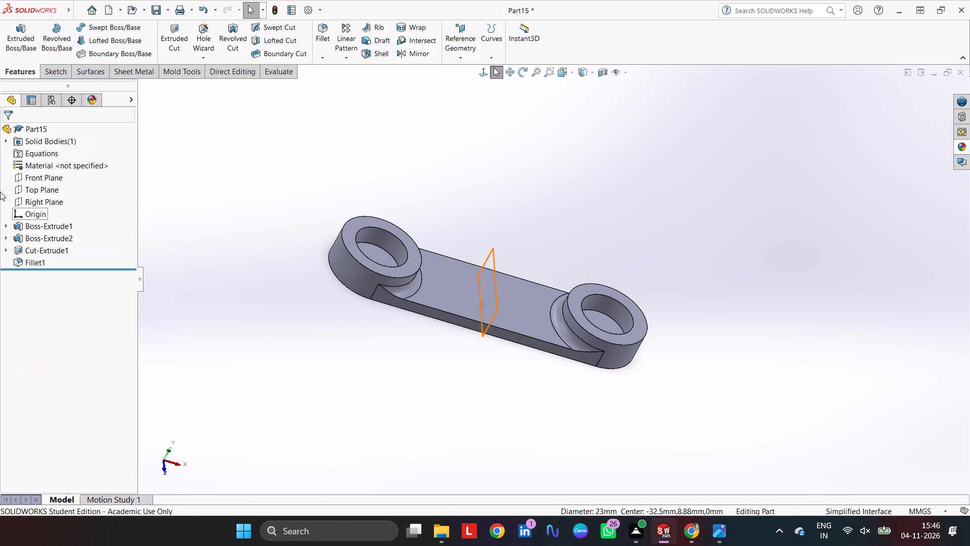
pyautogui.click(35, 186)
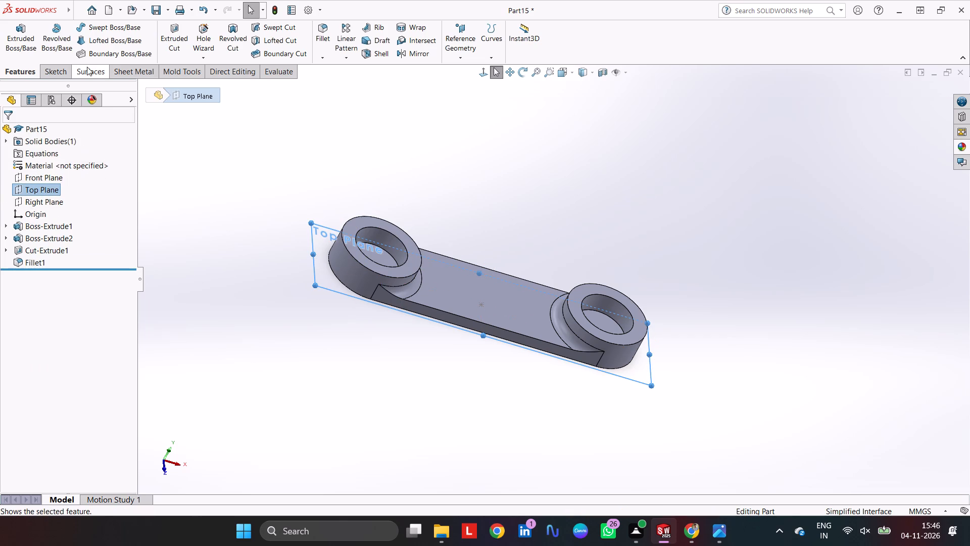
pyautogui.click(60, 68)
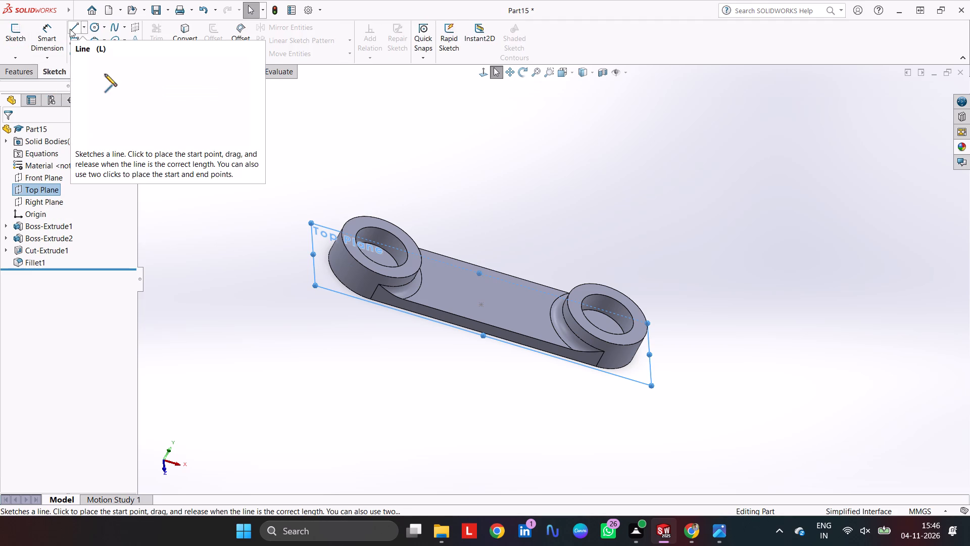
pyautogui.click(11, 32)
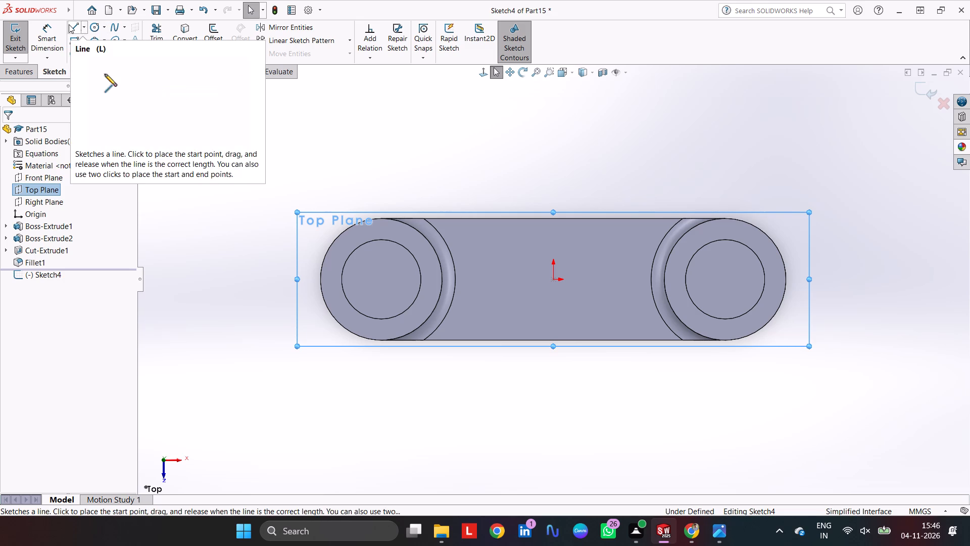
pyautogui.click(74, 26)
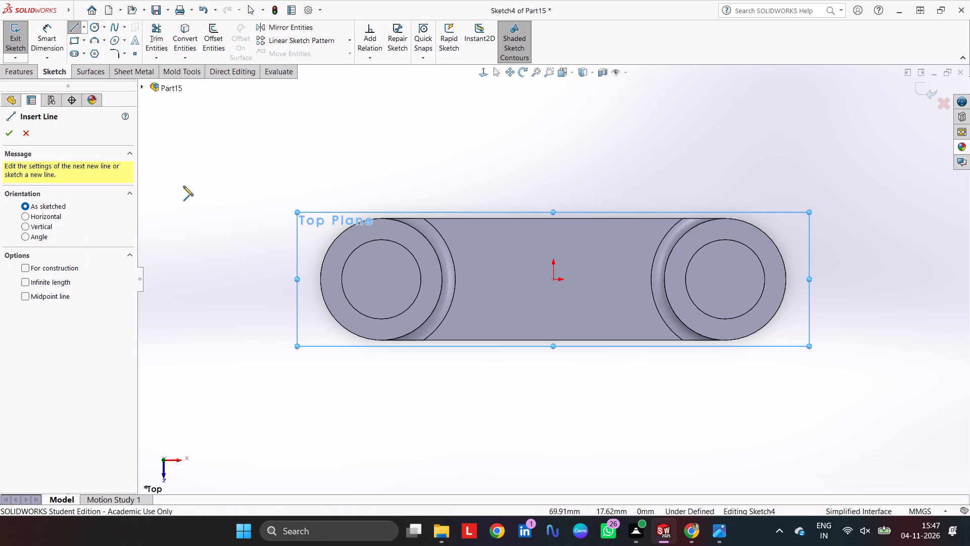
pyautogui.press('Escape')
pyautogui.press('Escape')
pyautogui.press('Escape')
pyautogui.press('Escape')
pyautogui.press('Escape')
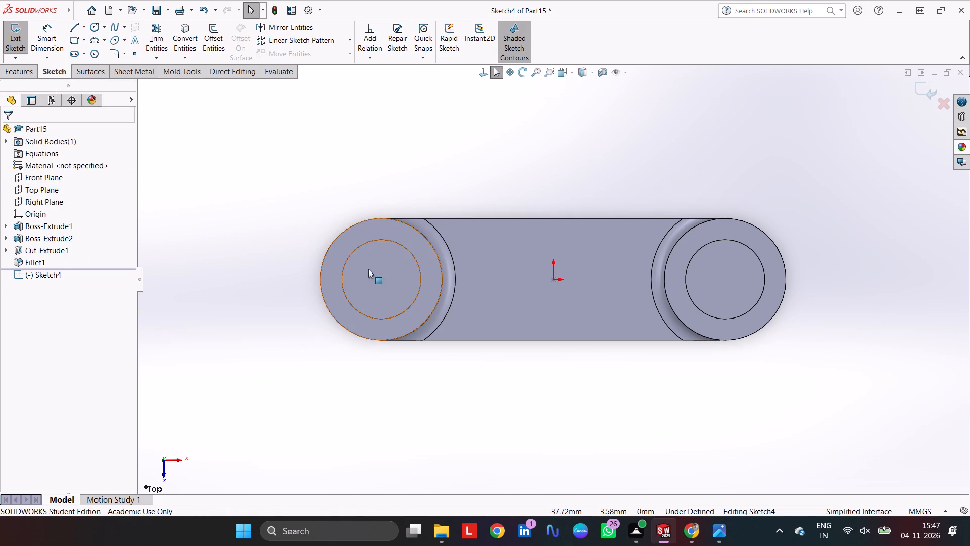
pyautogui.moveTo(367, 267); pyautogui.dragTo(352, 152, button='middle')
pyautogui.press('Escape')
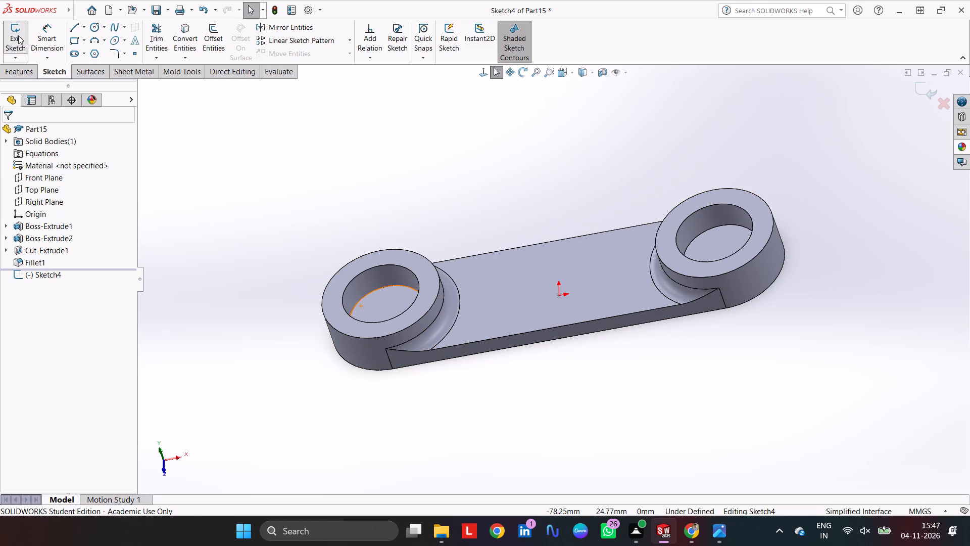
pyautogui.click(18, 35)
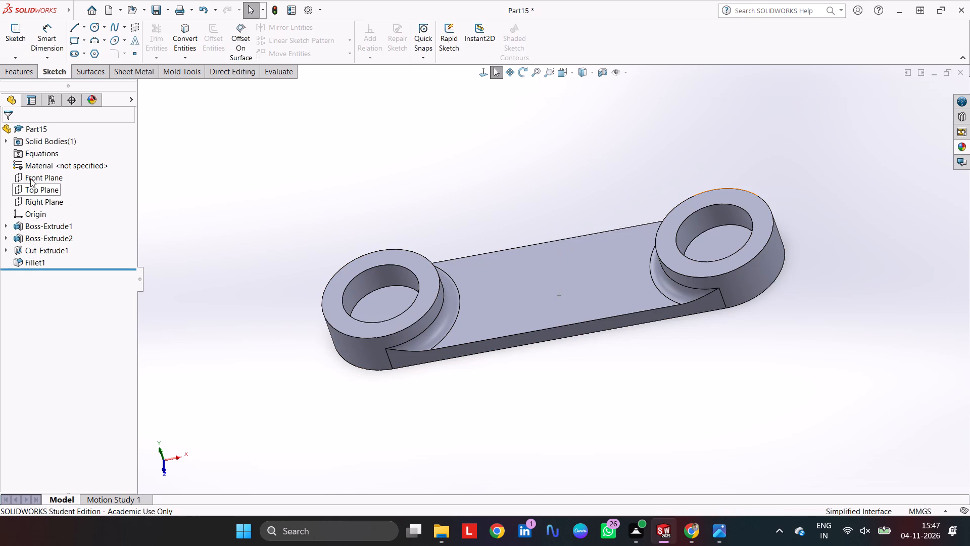
# On the Front Plane, sketch two infinite vertical construction lines, one through each end boss, the left one about 33 mm from the origin.
pyautogui.click(32, 175)
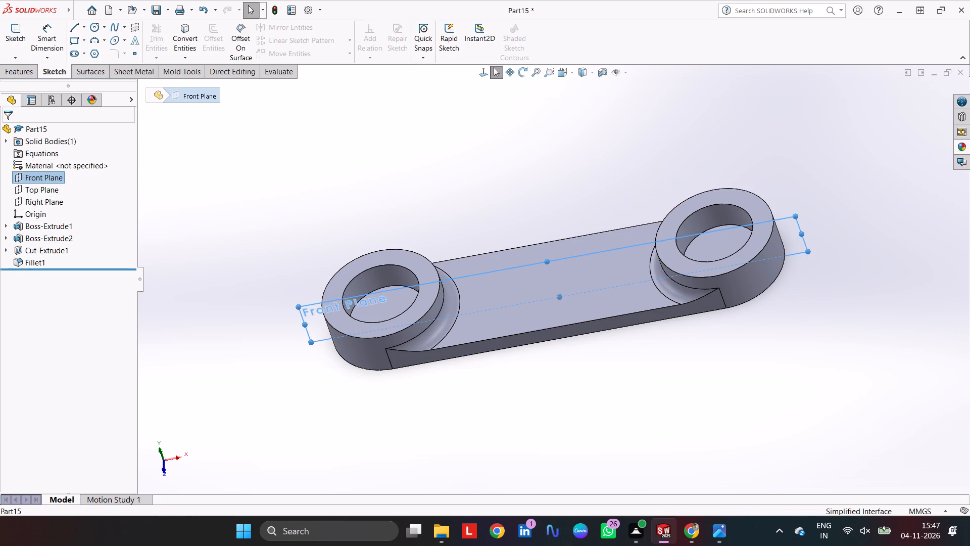
pyautogui.click(17, 37)
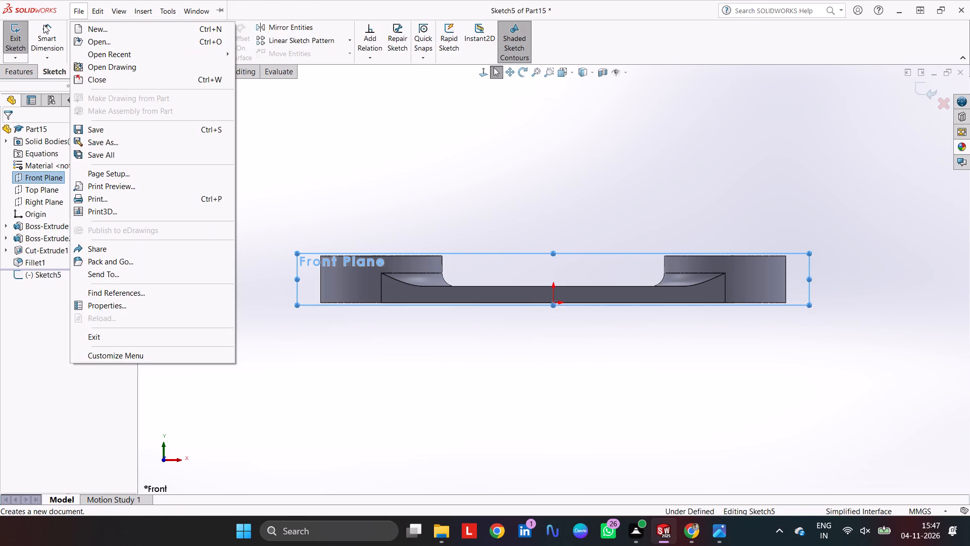
pyautogui.click(43, 25)
pyautogui.click(75, 26)
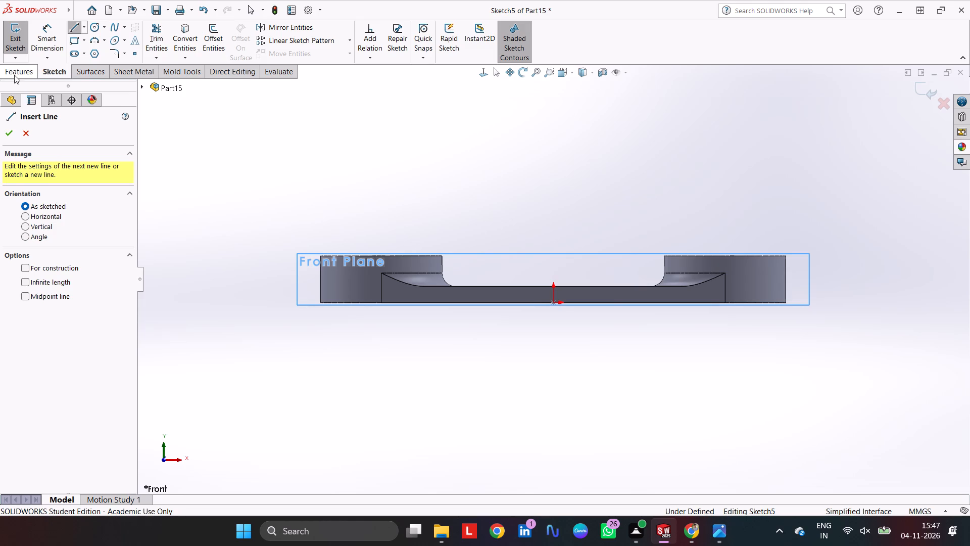
pyautogui.click(37, 223)
pyautogui.click(53, 283)
pyautogui.click(52, 265)
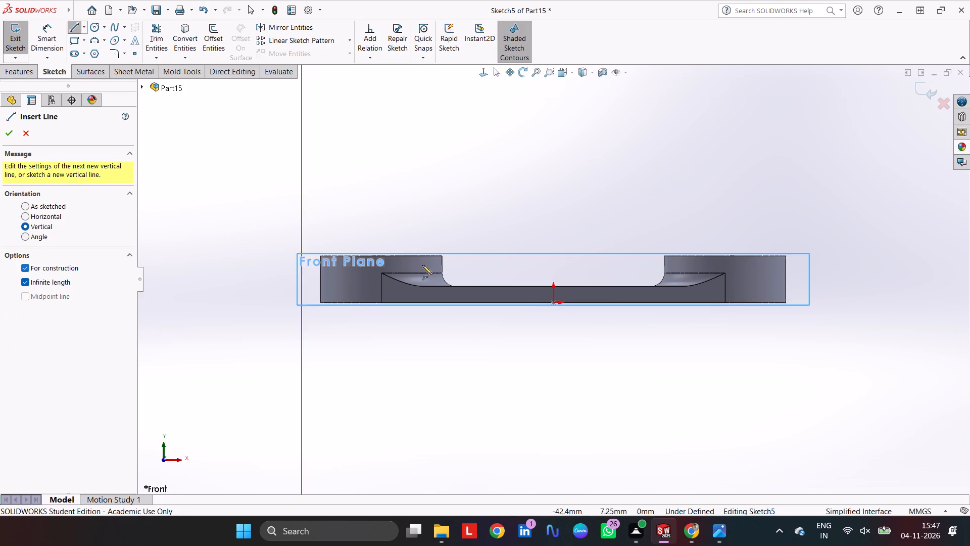
pyautogui.moveTo(366, 187); pyautogui.dragTo(375, 273, button='middle')
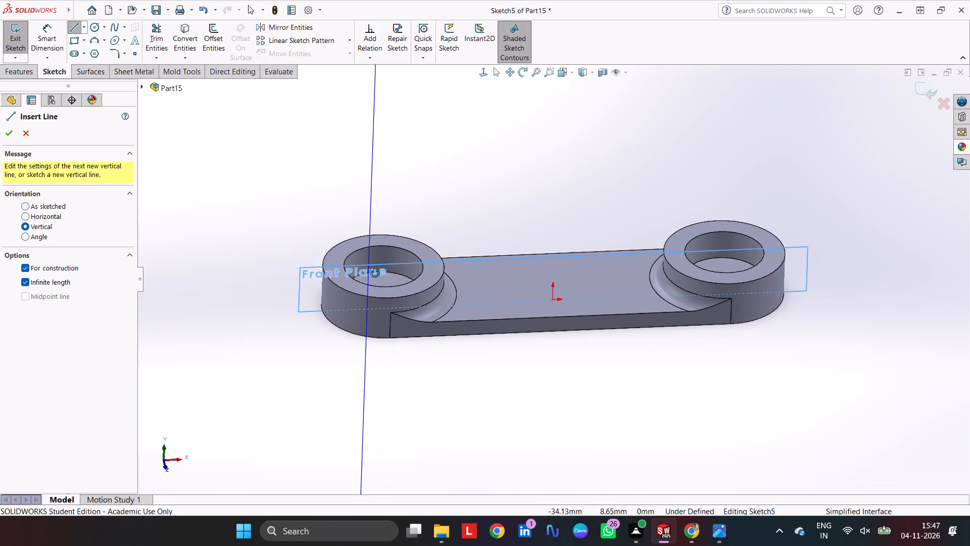
pyautogui.moveTo(375, 273); pyautogui.dragTo(376, 281, button='middle')
pyautogui.scroll(1, 389, 293)
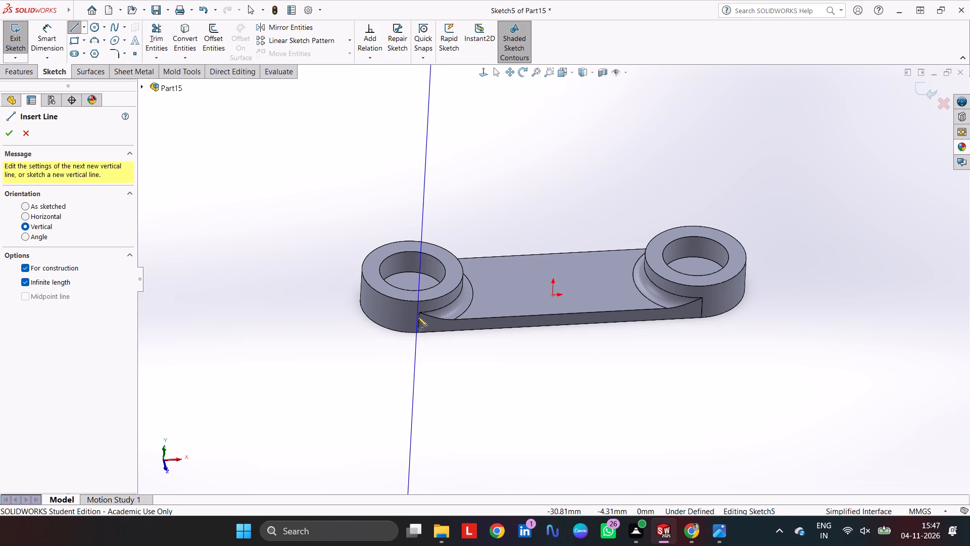
pyautogui.moveTo(418, 315); pyautogui.dragTo(409, 268, button='middle')
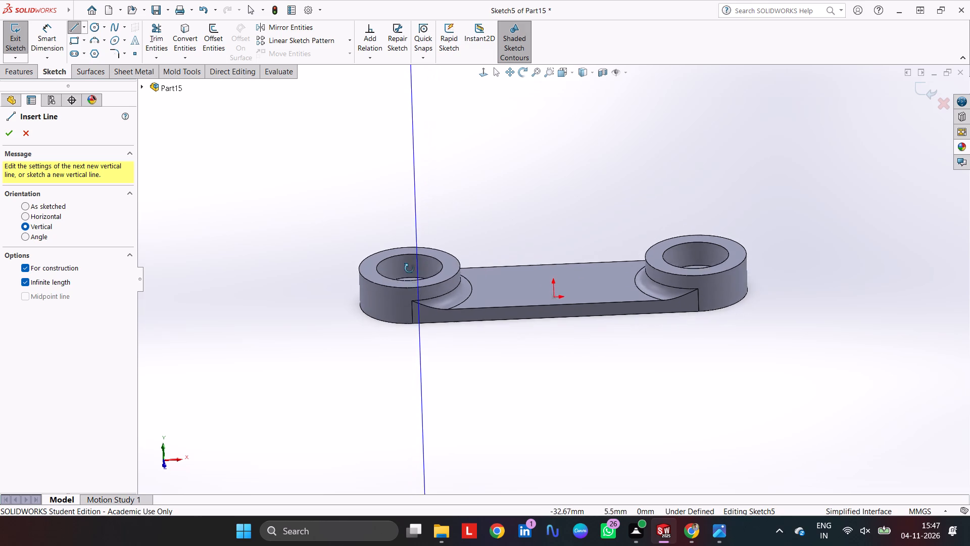
pyautogui.moveTo(409, 268); pyautogui.dragTo(409, 229, button='middle')
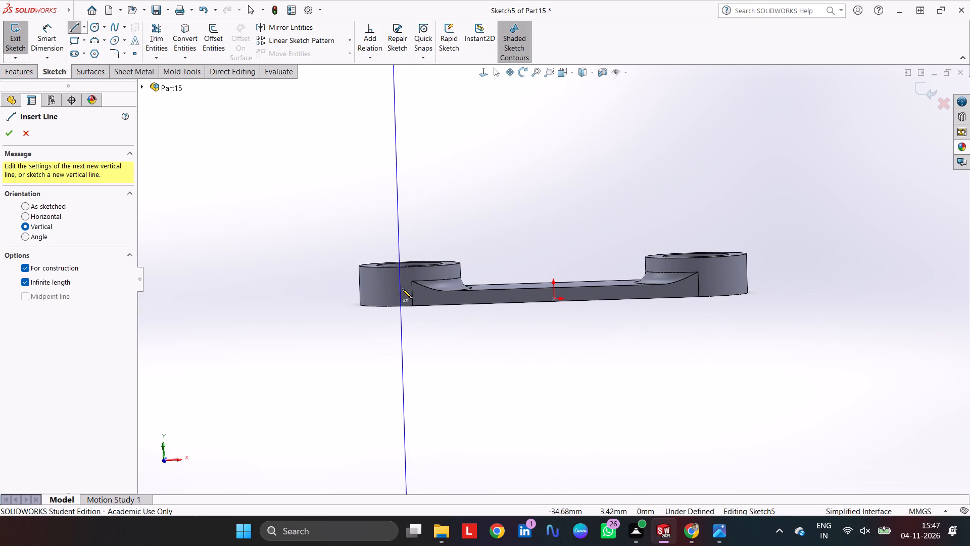
pyautogui.click(407, 289)
pyautogui.click(705, 282)
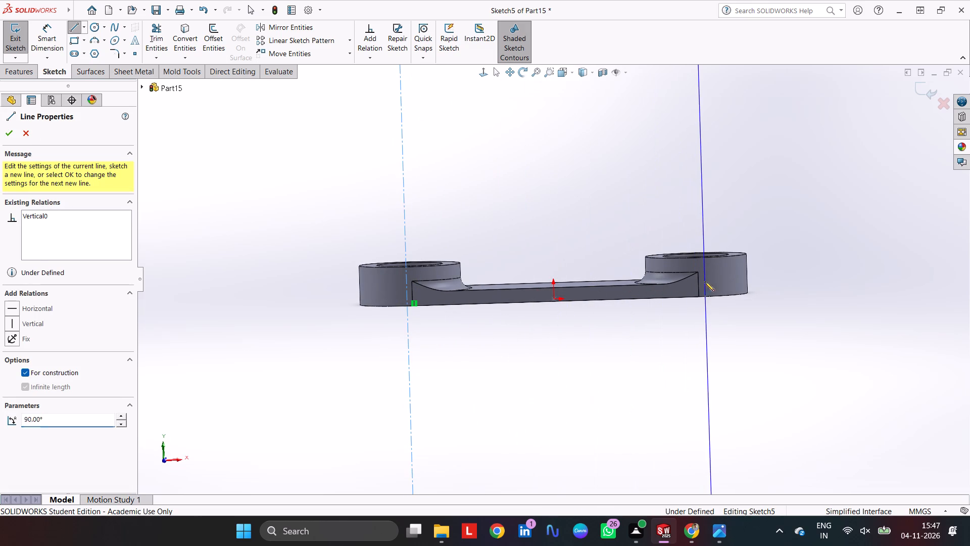
pyautogui.press('Escape')
pyautogui.hotkey('ctrl', '1')
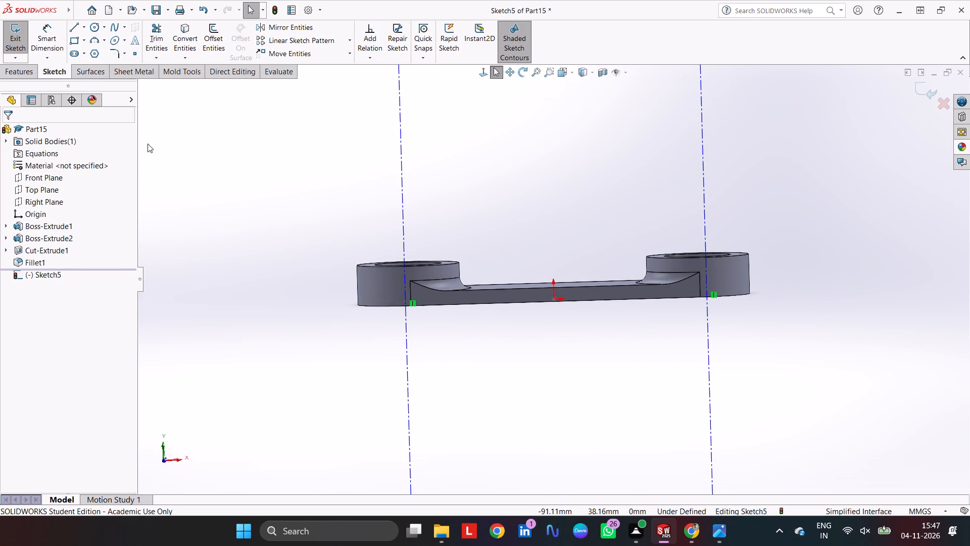
# Dimension the left construction line's distance from the origin as 65/2 (32.5 mm).
pyautogui.click(44, 33)
pyautogui.click(375, 318)
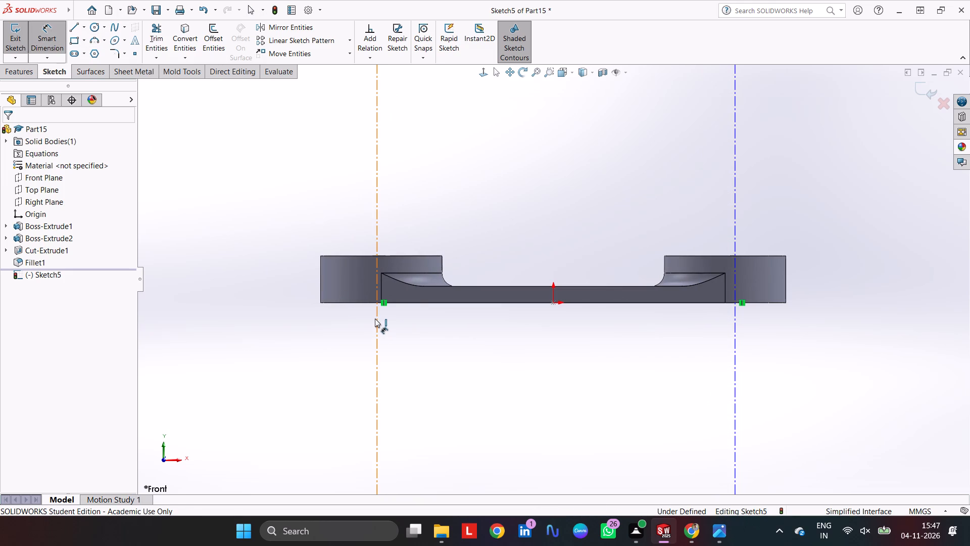
pyautogui.click(554, 302)
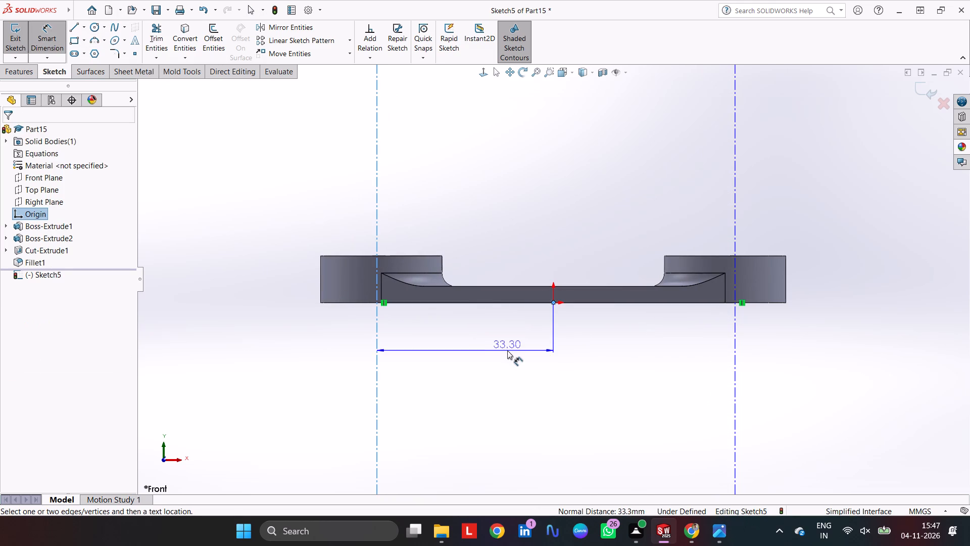
pyautogui.click(502, 348)
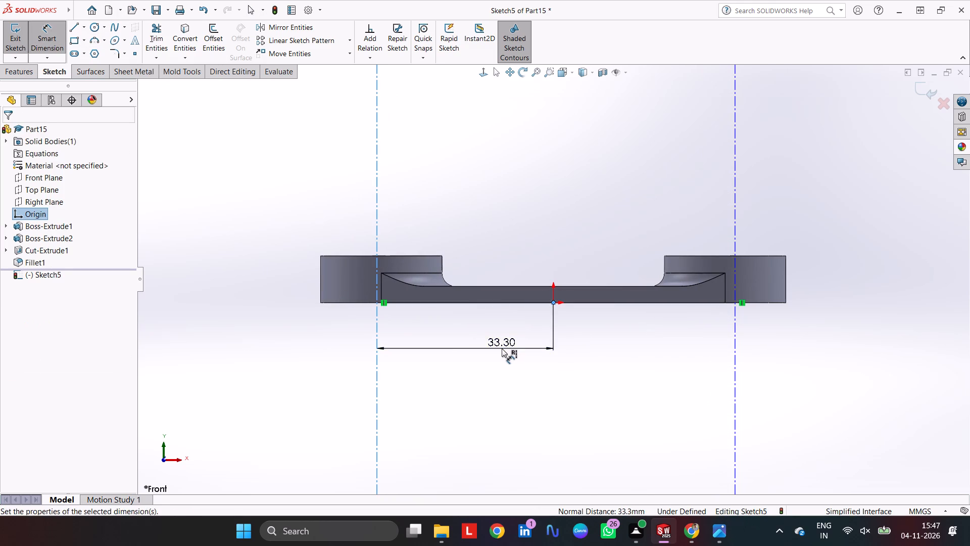
pyautogui.write('65/')
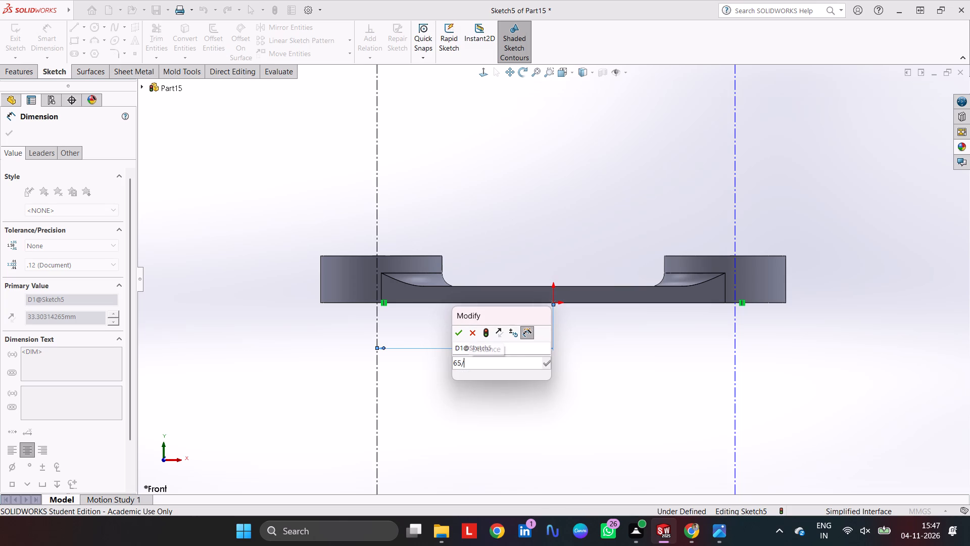
pyautogui.press('2')
pyautogui.press('Return')
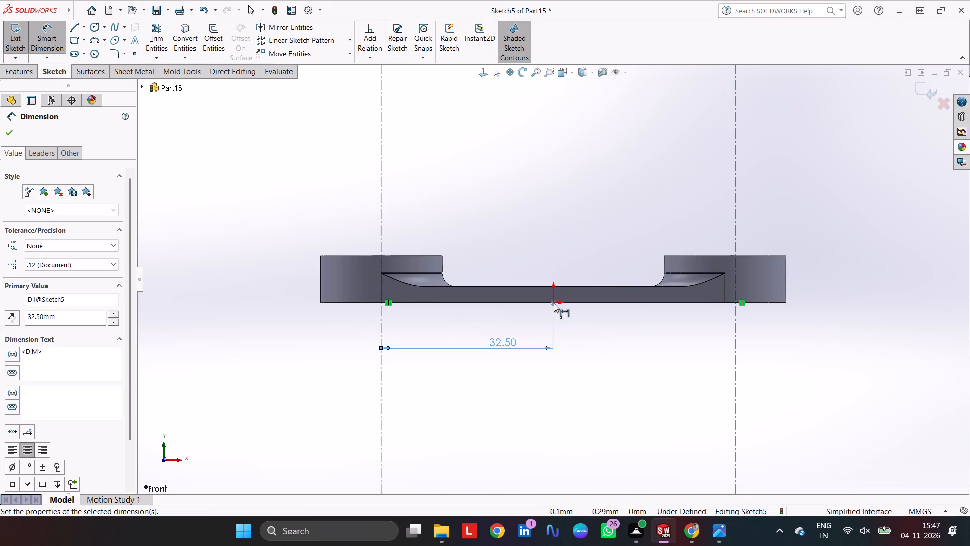
# Dimension the right vertical construction line's distance from the origin as 32.5 mm.
pyautogui.click(738, 313)
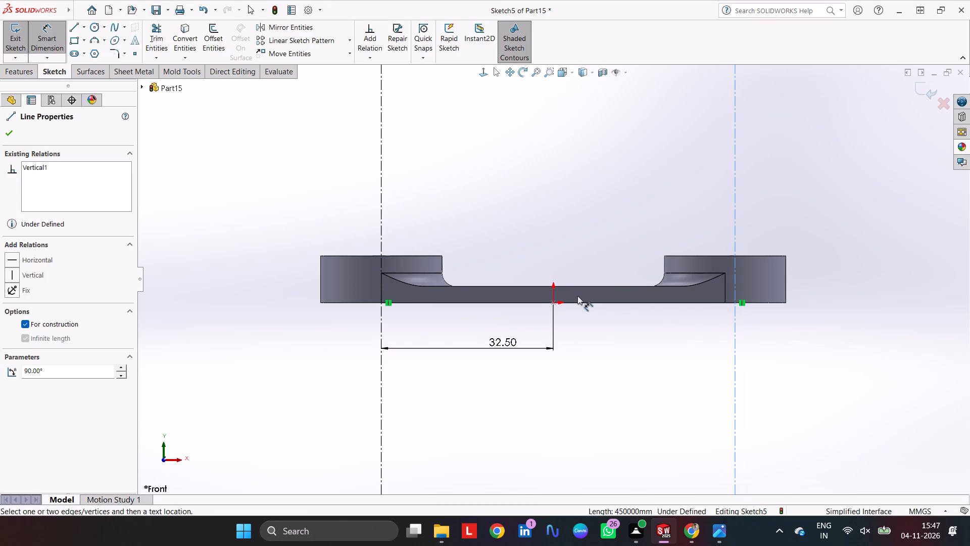
pyautogui.click(555, 303)
pyautogui.click(597, 351)
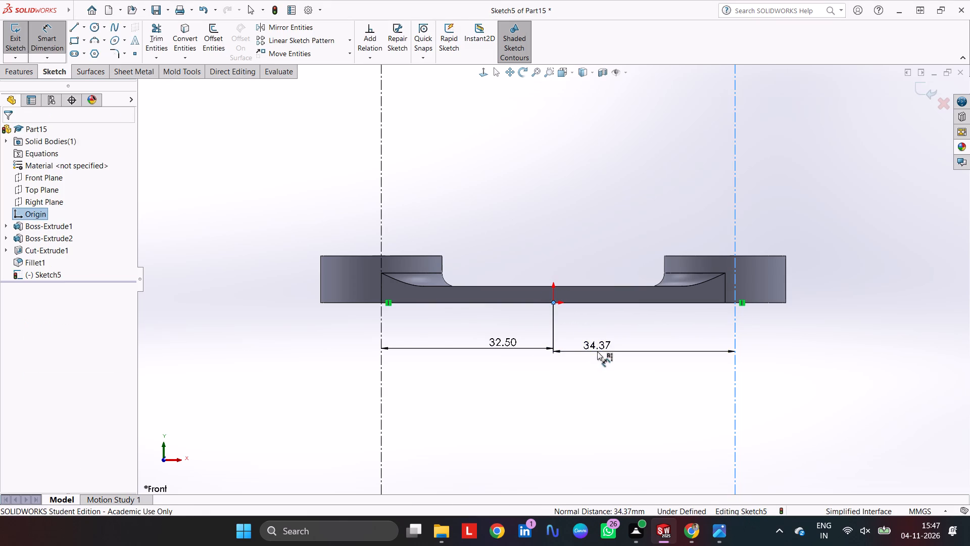
pyautogui.write('32.')
pyautogui.press('5')
pyautogui.press('Return')
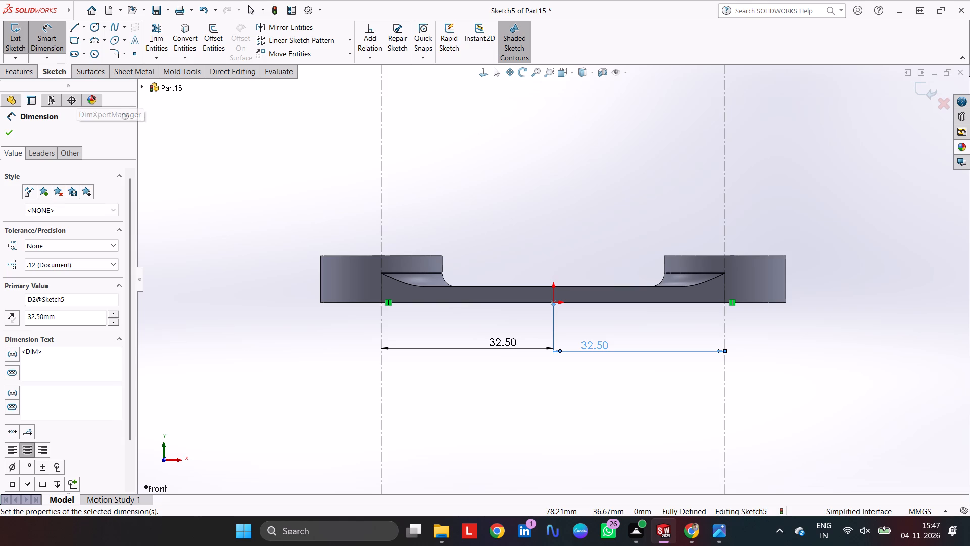
# Sketch an infinite horizontal construction line along the top face of the end bosses.
pyautogui.click(94, 28)
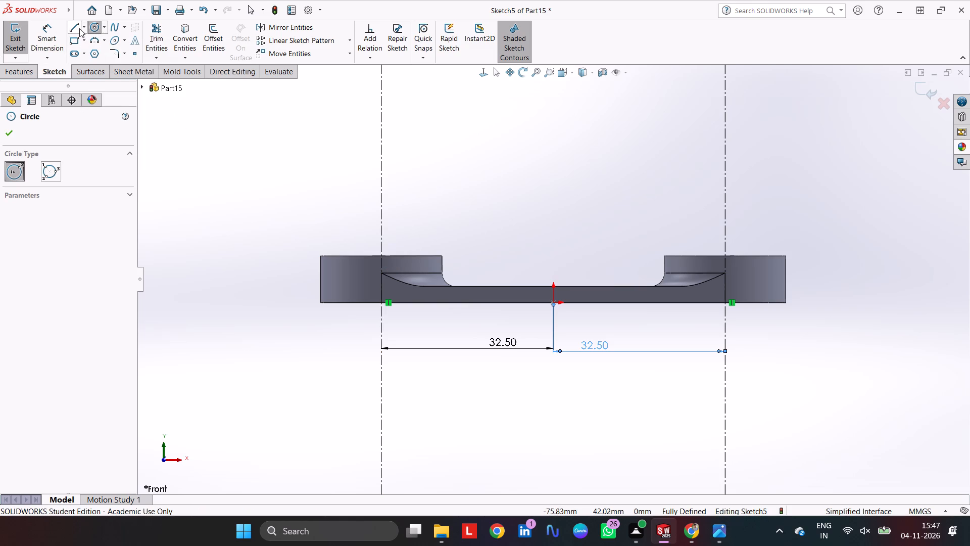
pyautogui.click(79, 28)
pyautogui.click(52, 216)
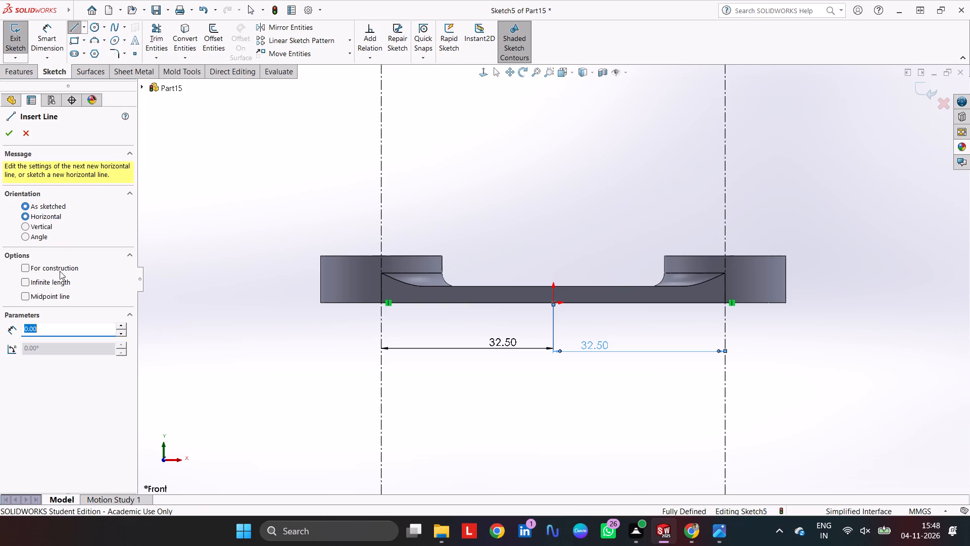
pyautogui.click(57, 283)
pyautogui.click(57, 268)
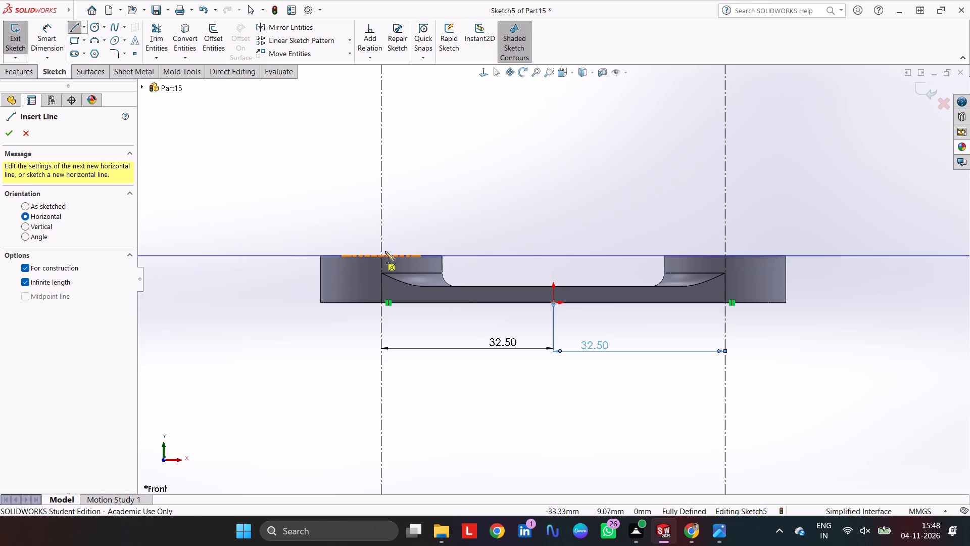
pyautogui.click(382, 255)
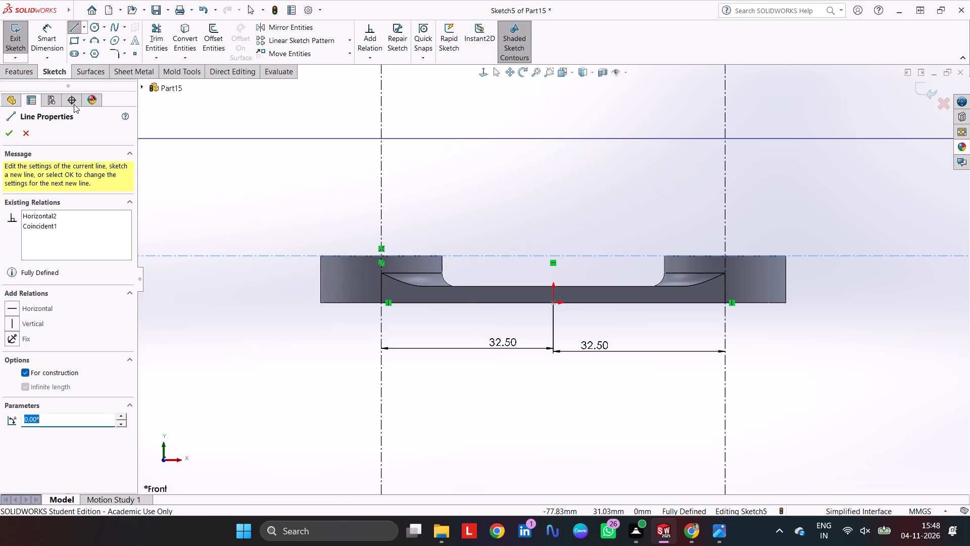
# Sketch a circle centred on the horizontal construction line near the left boss's upper inner corner and set its diameter to 4 mm.
pyautogui.click(95, 25)
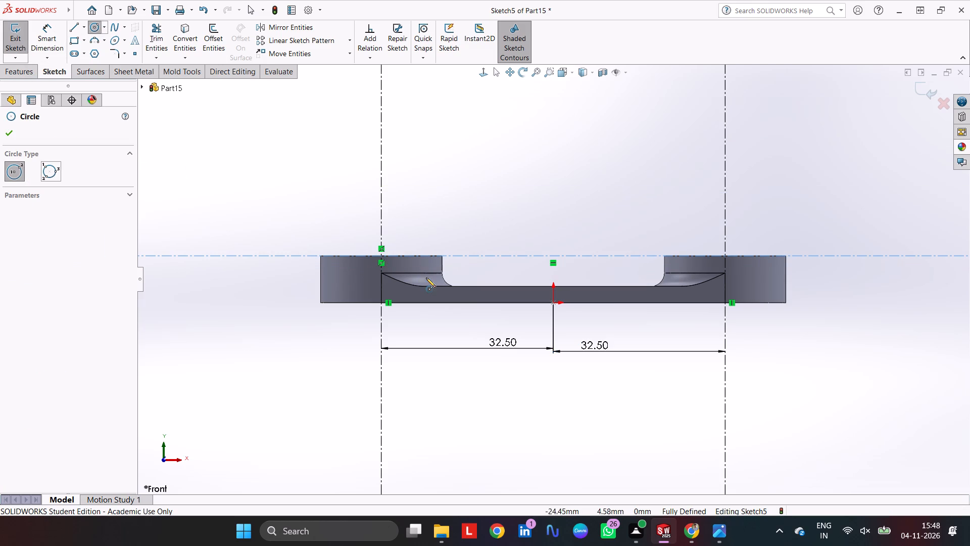
pyautogui.click(441, 256)
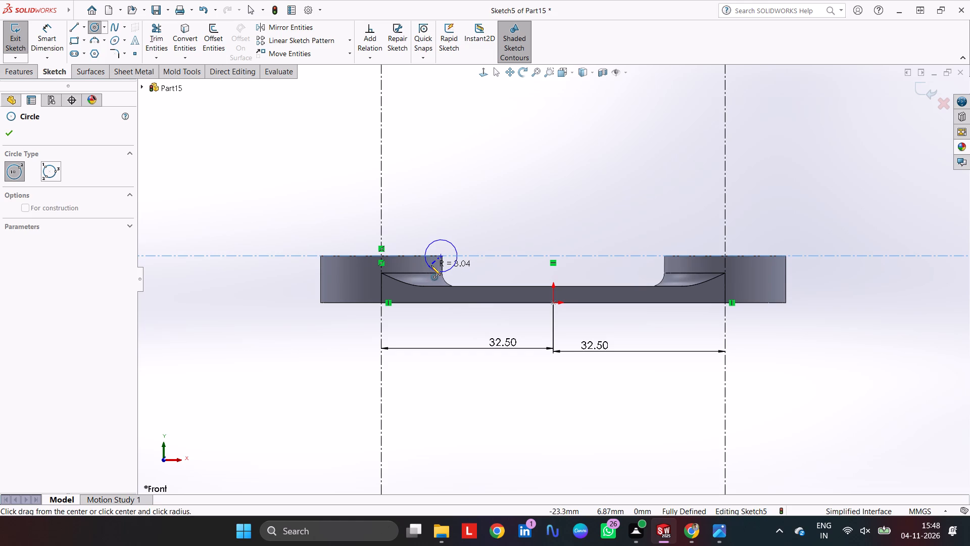
pyautogui.click(431, 265)
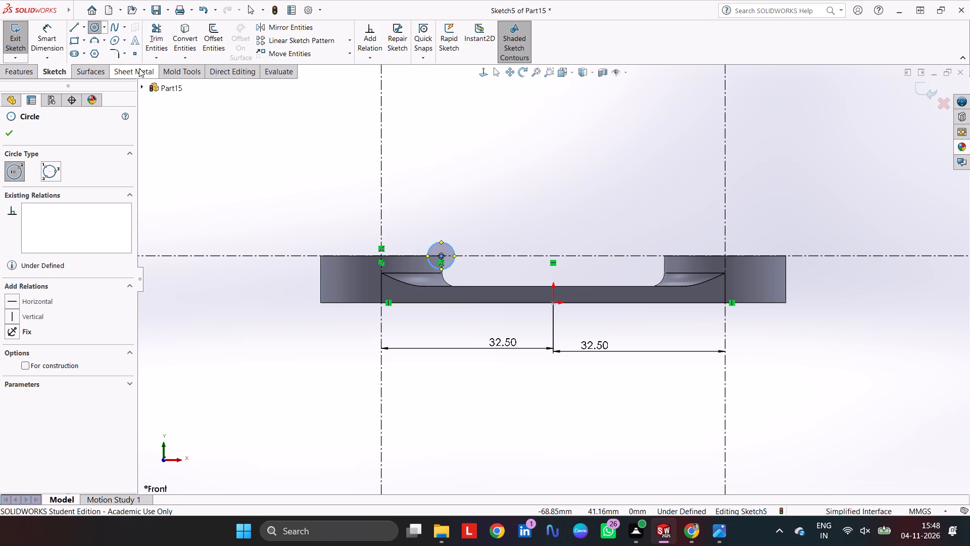
pyautogui.click(53, 31)
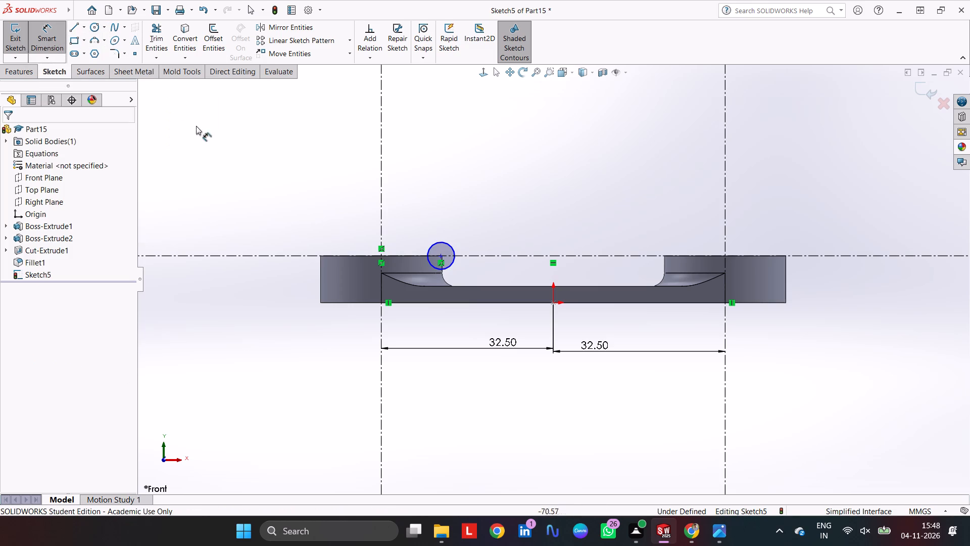
pyautogui.click(446, 243)
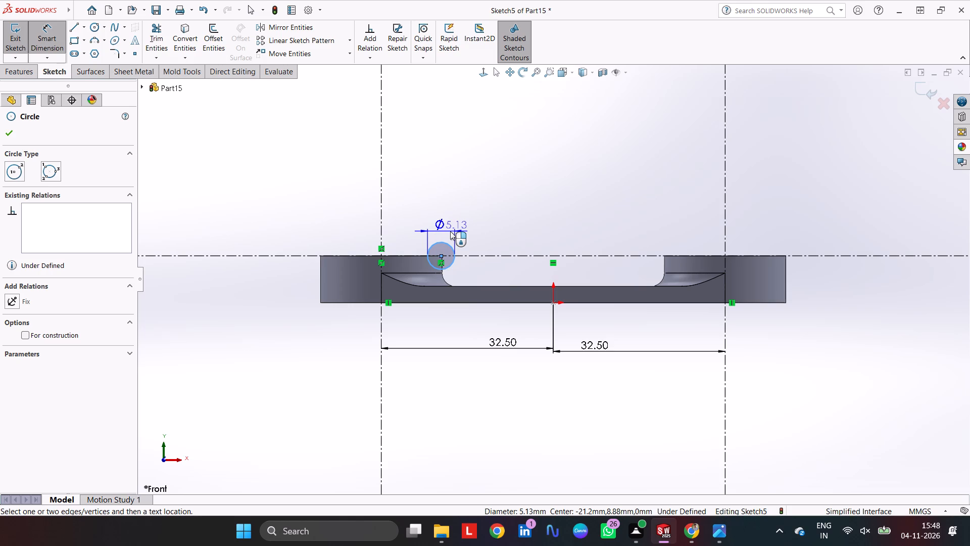
pyautogui.click(450, 231)
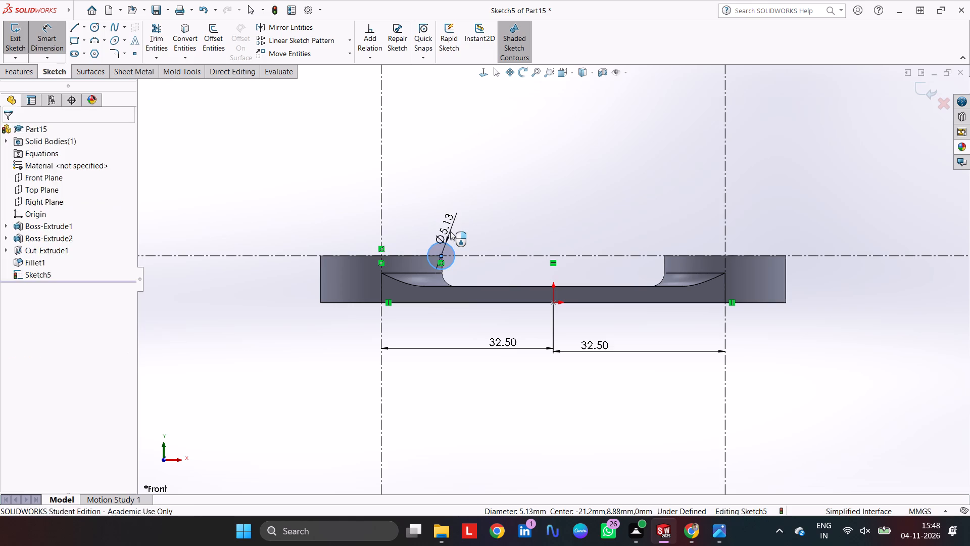
pyautogui.press('4')
pyautogui.press('Return')
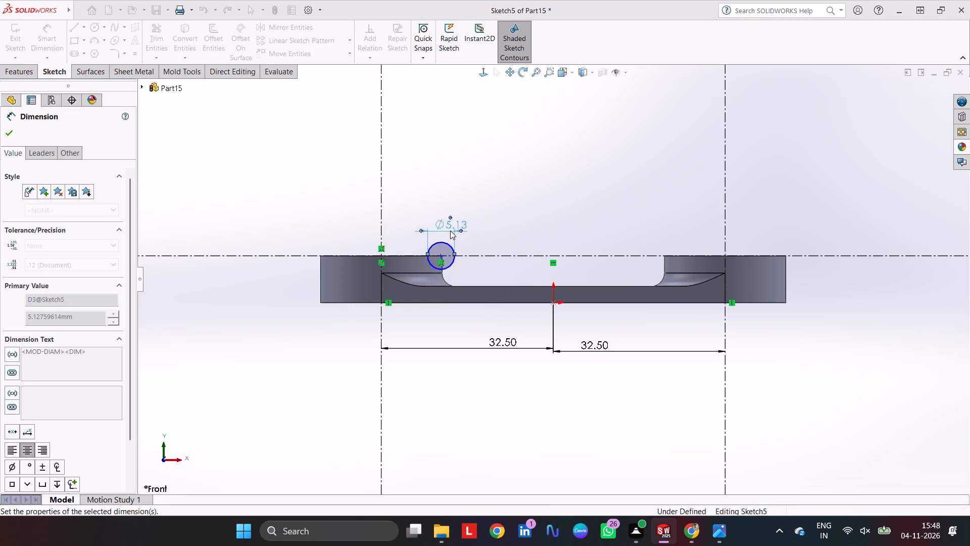
# Make the circle's centre point coincident with the left boss's inner vertical silhouette edge.
pyautogui.scroll(-5, 445, 253)
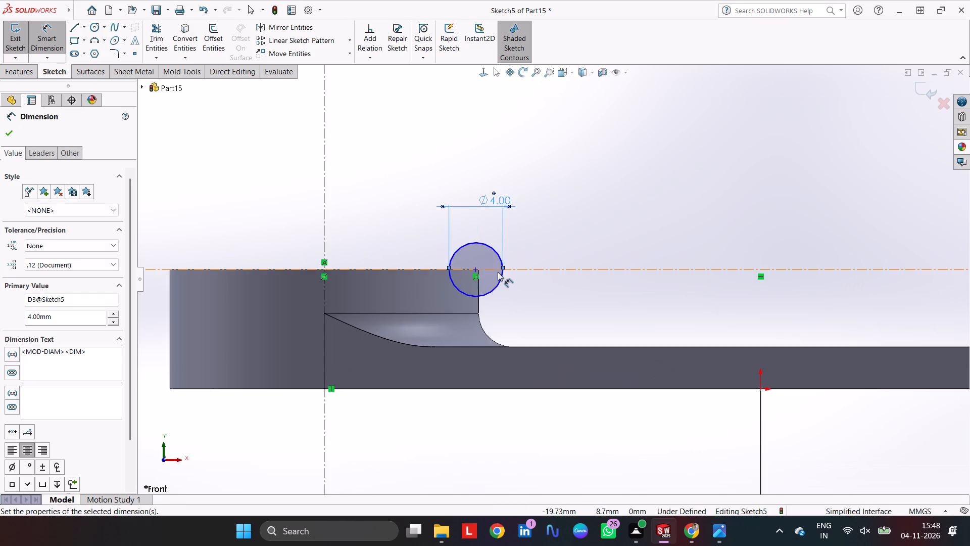
pyautogui.scroll(-4, 498, 272)
pyautogui.press('Escape')
pyautogui.press('Escape')
pyautogui.click(471, 287)
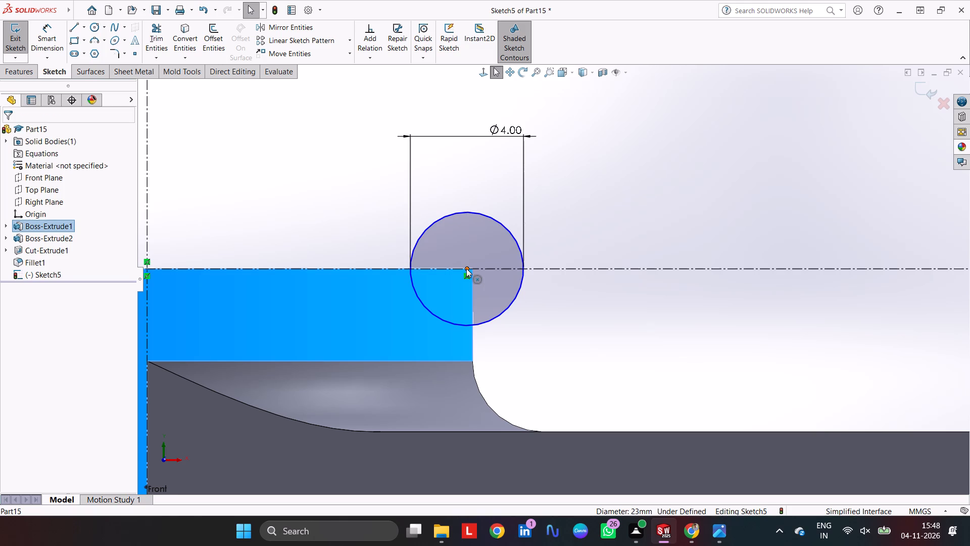
pyautogui.click(466, 268)
pyautogui.keyDown('ctrl'); pyautogui.click(473, 283); pyautogui.keyUp('ctrl')
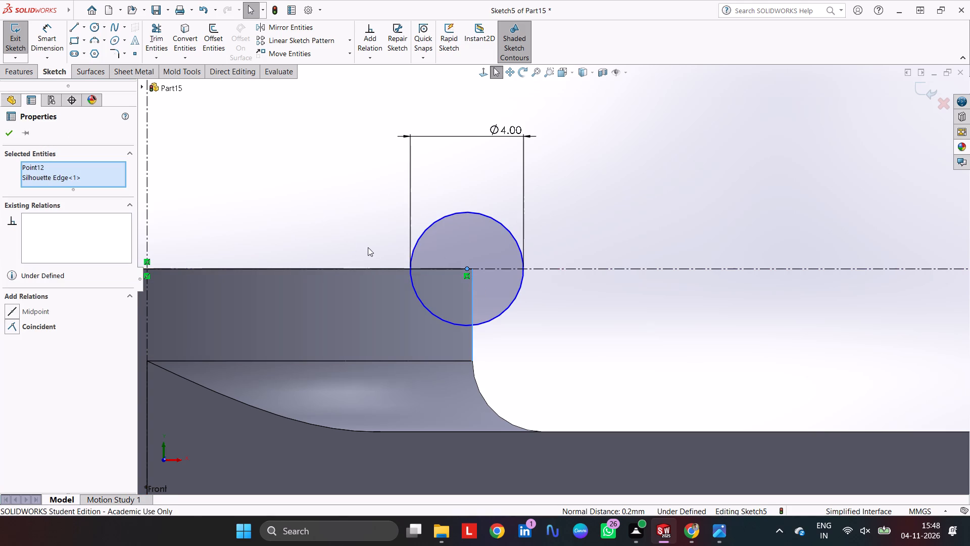
pyautogui.click(33, 327)
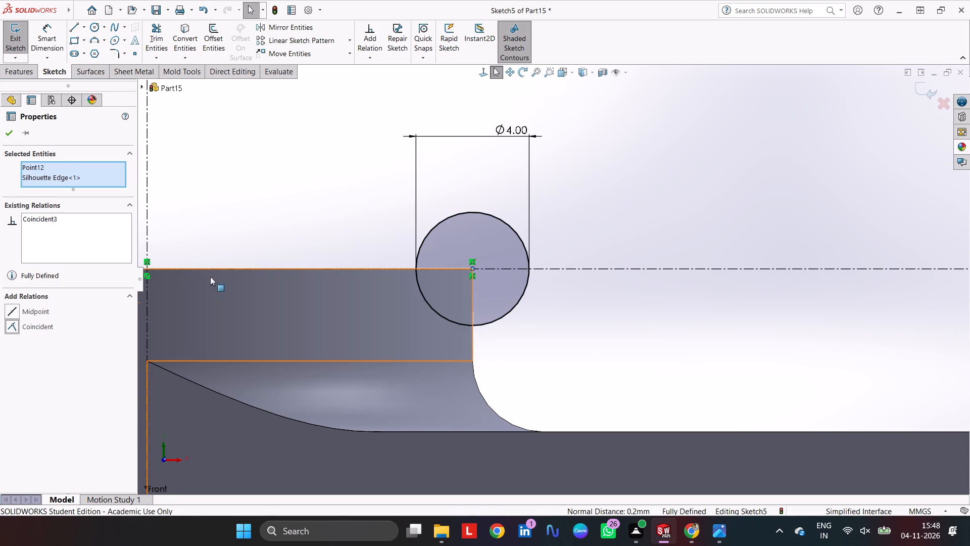
pyautogui.click(285, 196)
# Revolve-cut the 4 mm circle 360° around the left boss, using the left vertical construction line as the axis.
pyautogui.scroll(8, 384, 252)
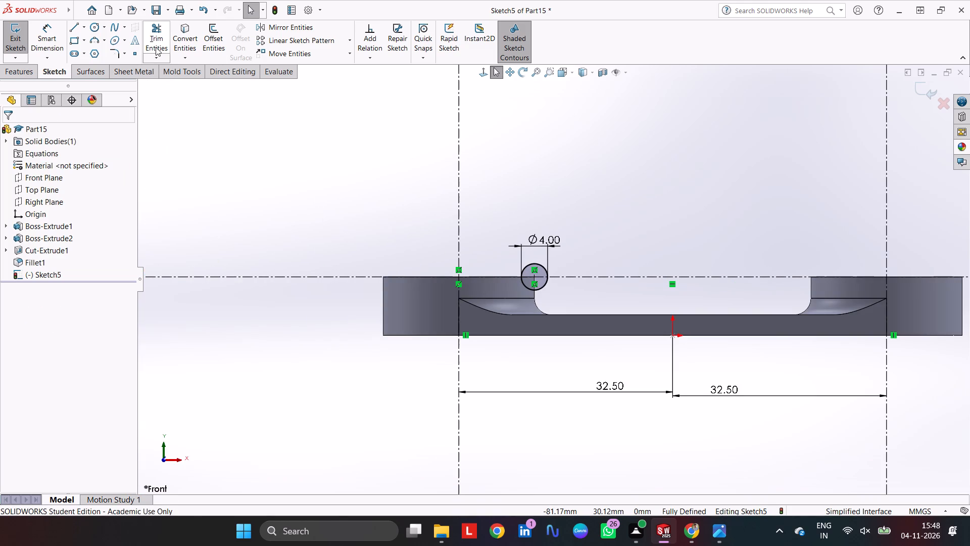
pyautogui.click(21, 75)
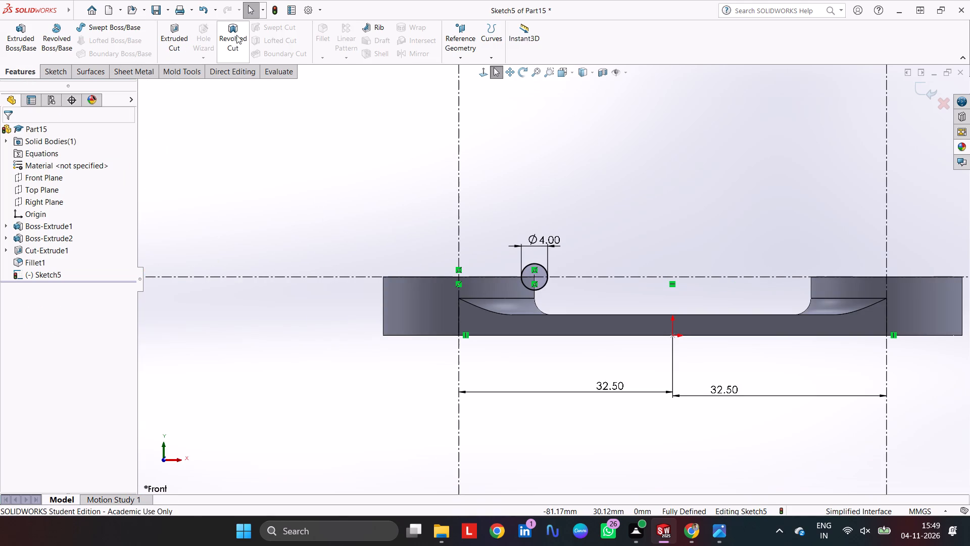
pyautogui.click(236, 34)
pyautogui.click(459, 239)
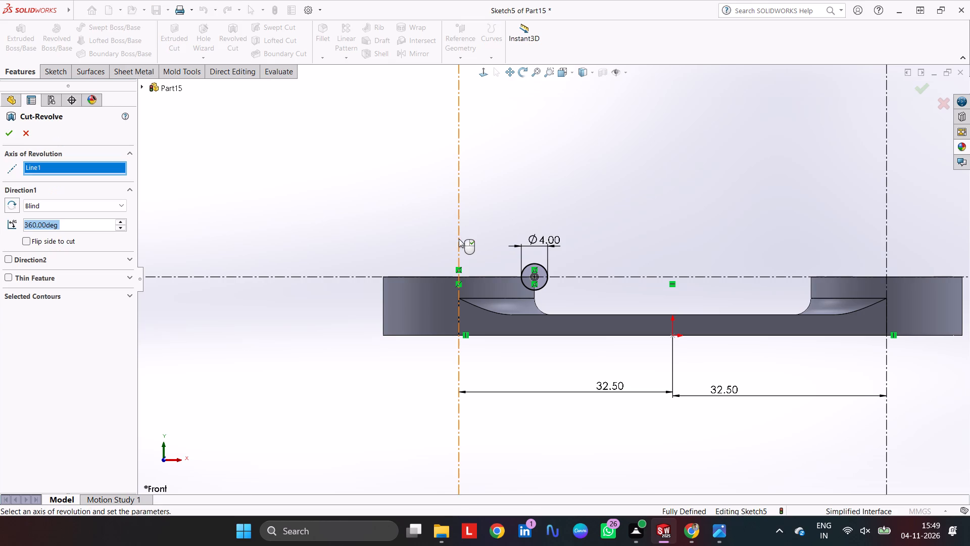
pyautogui.press('Return')
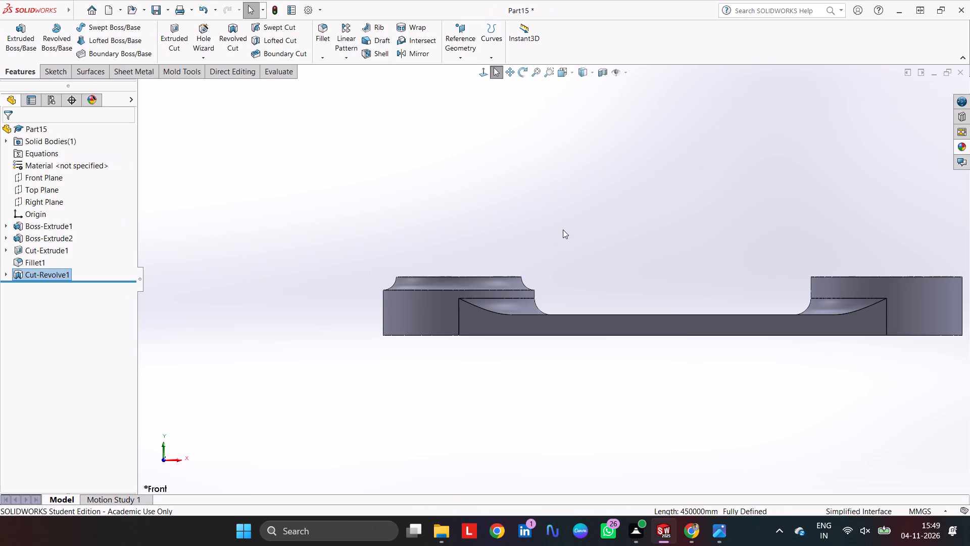
pyautogui.click(563, 230)
# On the Front Plane, start a new sketch with an infinite vertical construction line through the right boss, about 33 mm from the origin.
pyautogui.scroll(1, 737, 259)
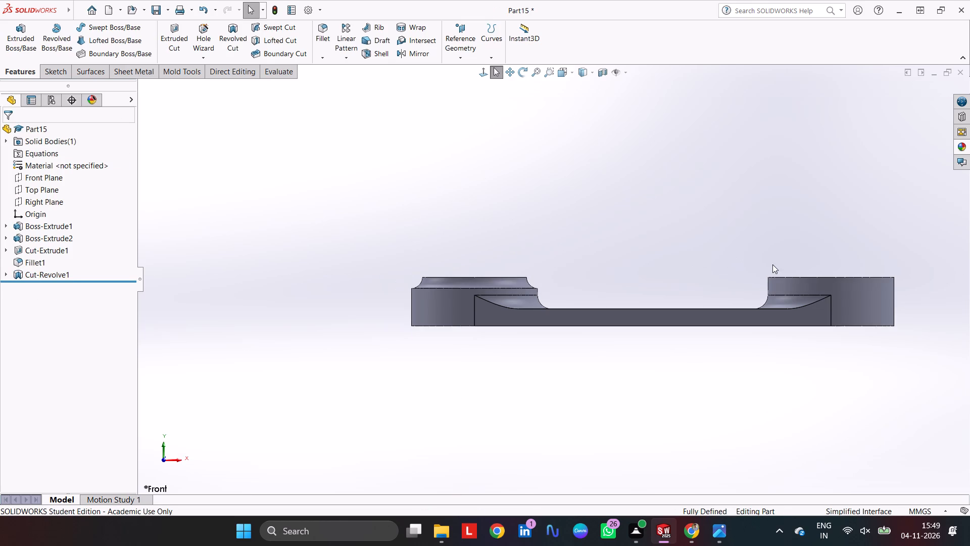
pyautogui.scroll(-2, 772, 264)
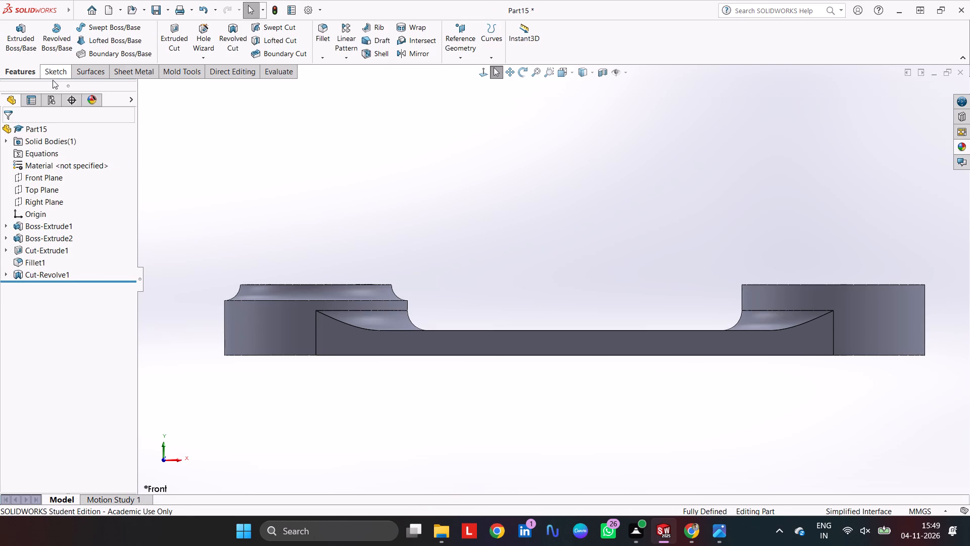
pyautogui.click(31, 179)
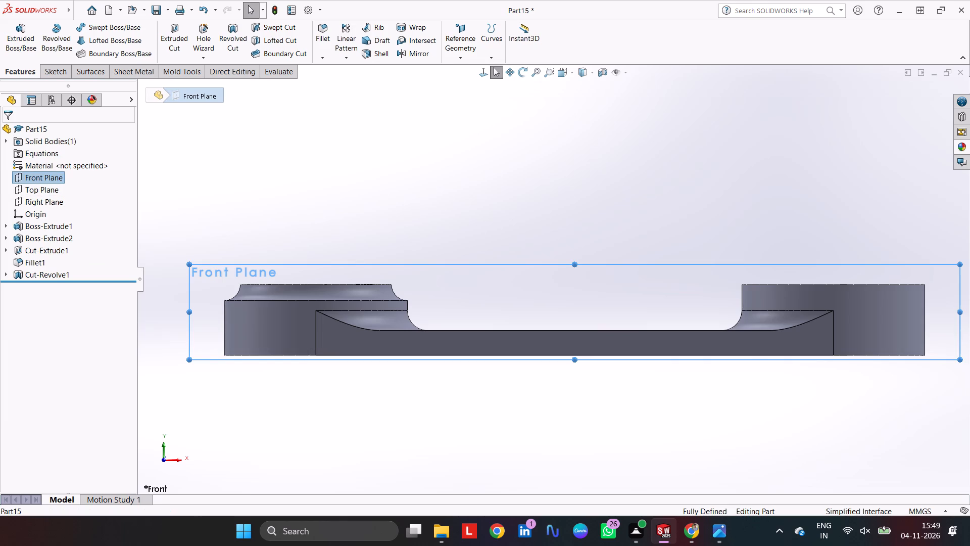
pyautogui.click(57, 76)
pyautogui.click(9, 30)
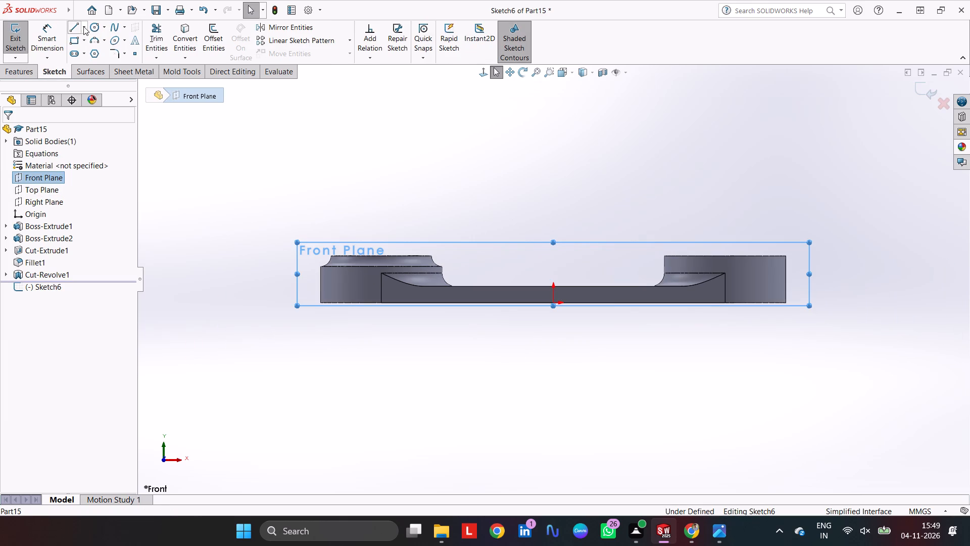
pyautogui.click(74, 26)
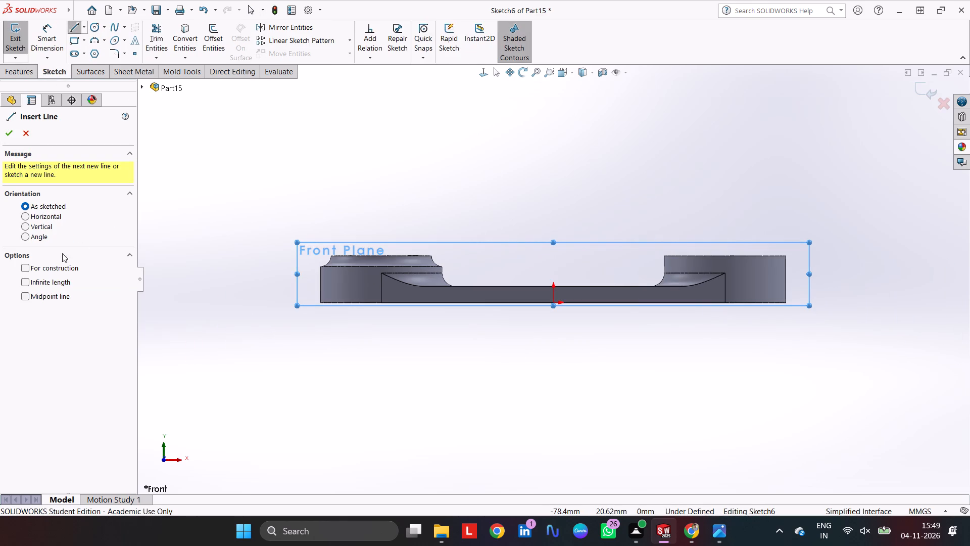
pyautogui.click(47, 227)
pyautogui.click(57, 282)
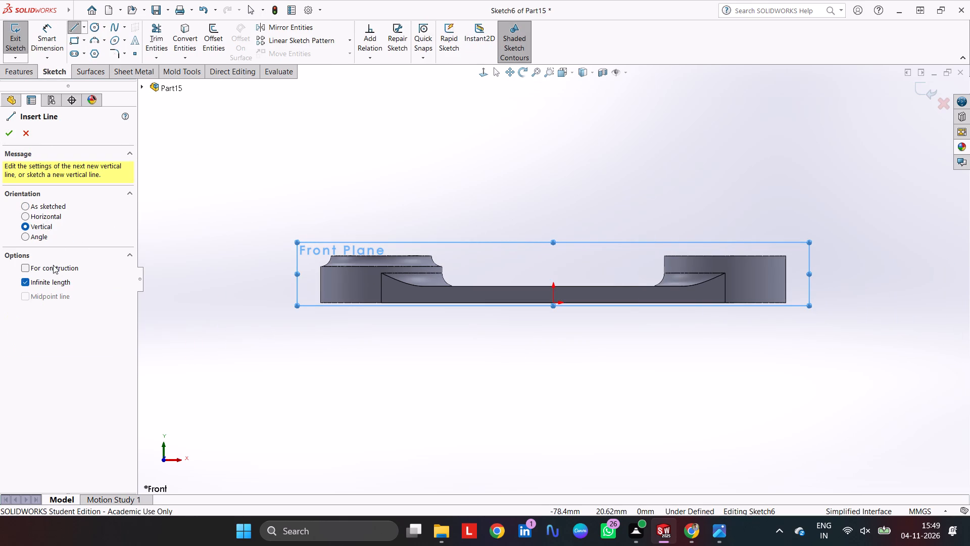
pyautogui.click(53, 265)
pyautogui.click(728, 296)
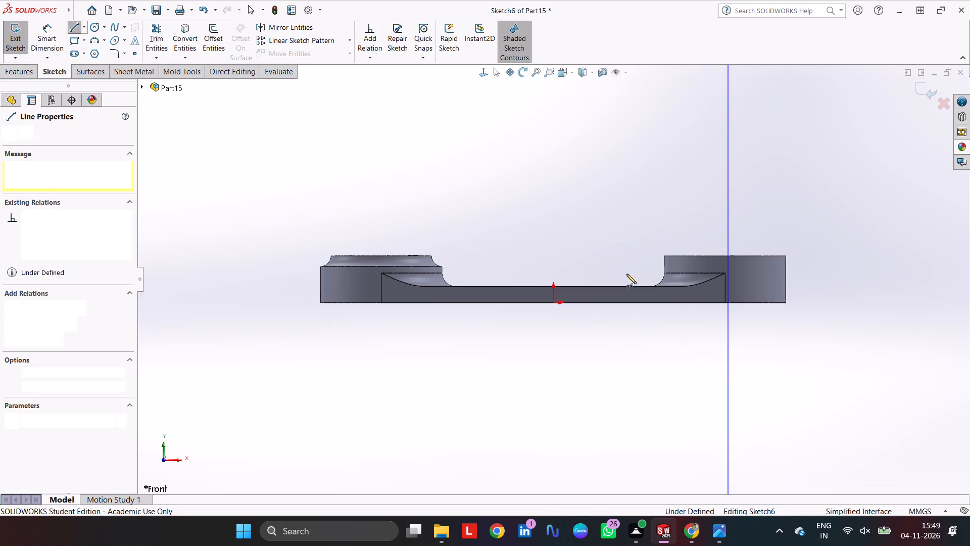
pyautogui.press('Escape')
# Dimension the new vertical construction line's distance from the origin as 32.5 mm.
pyautogui.click(48, 31)
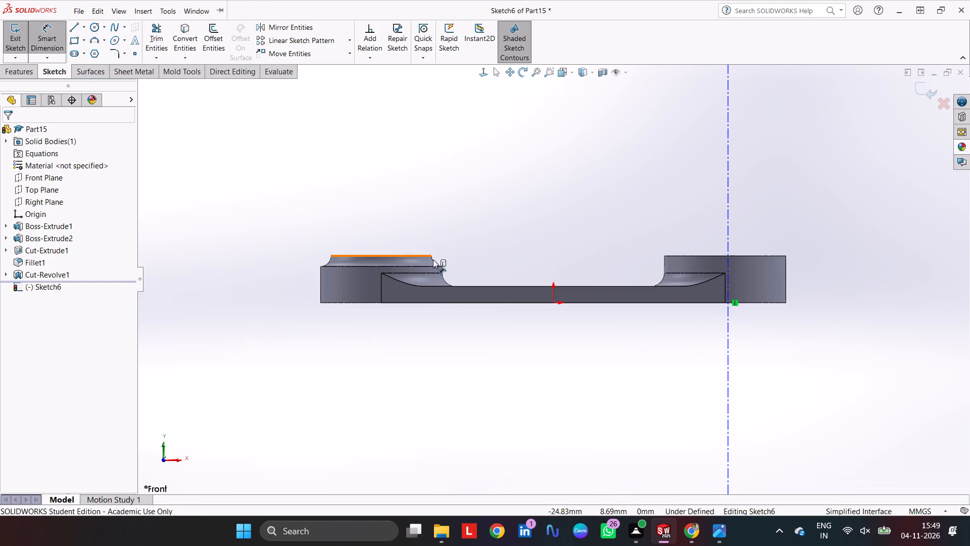
pyautogui.click(554, 301)
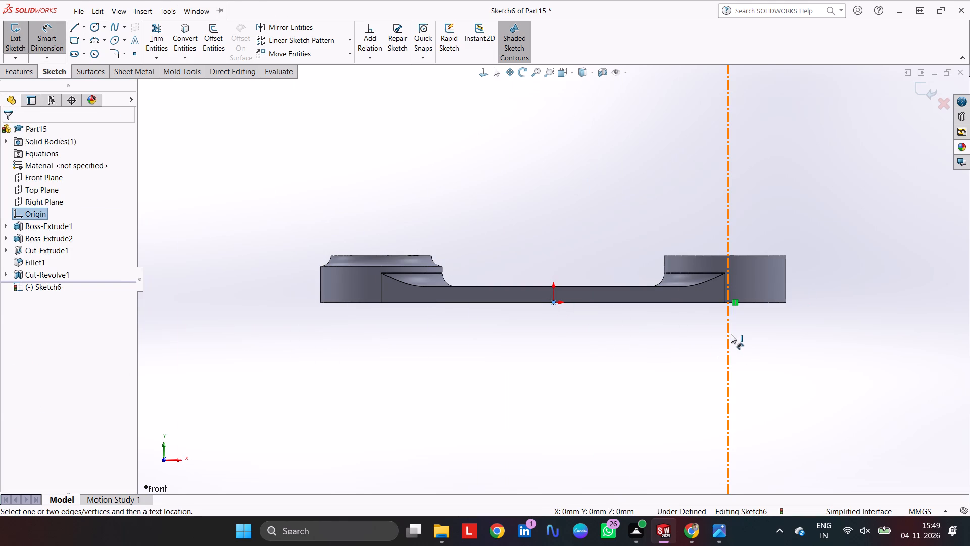
pyautogui.click(730, 334)
pyautogui.click(676, 352)
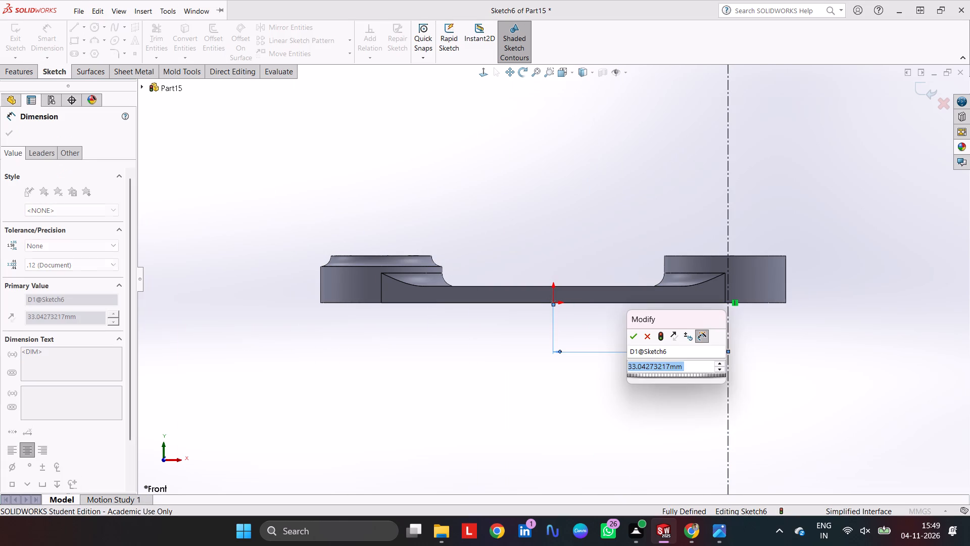
pyautogui.write('32.5')
pyautogui.press('Return')
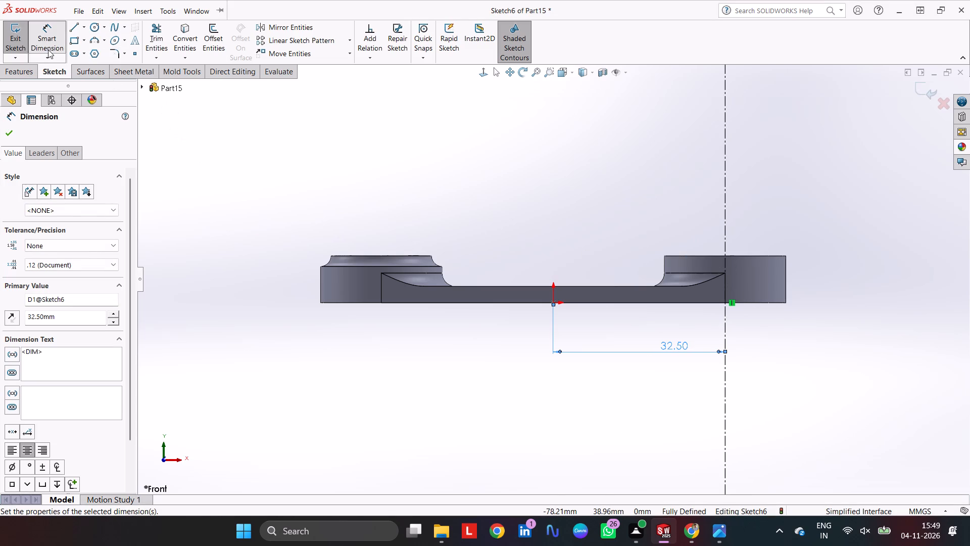
pyautogui.click(8, 135)
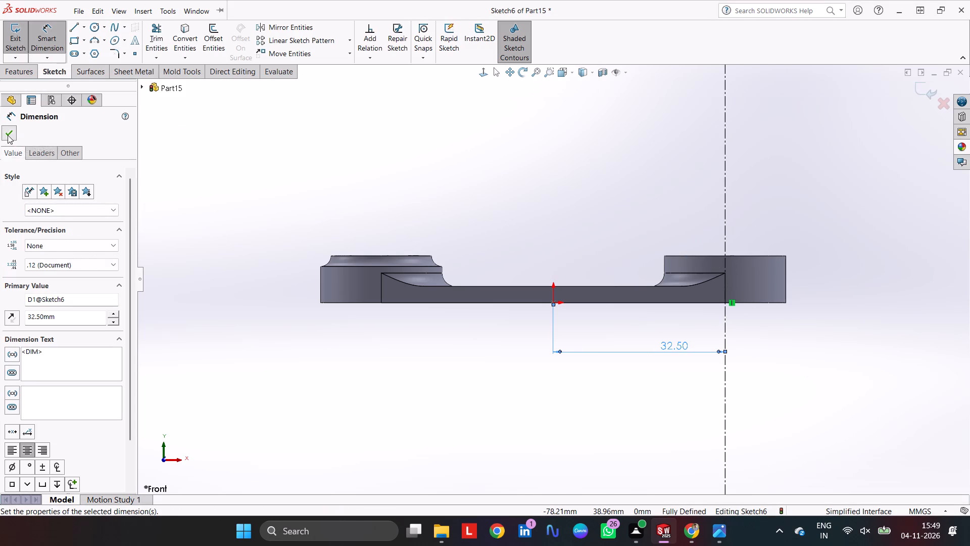
# Sketch an infinite horizontal construction line along the top of the right boss.
pyautogui.click(52, 34)
pyautogui.click(76, 25)
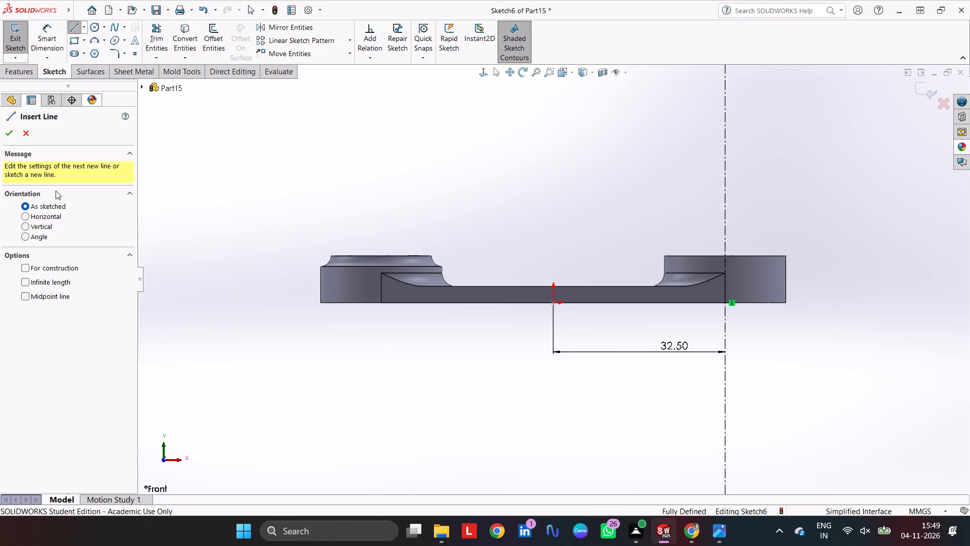
pyautogui.click(46, 216)
pyautogui.click(52, 285)
pyautogui.click(49, 267)
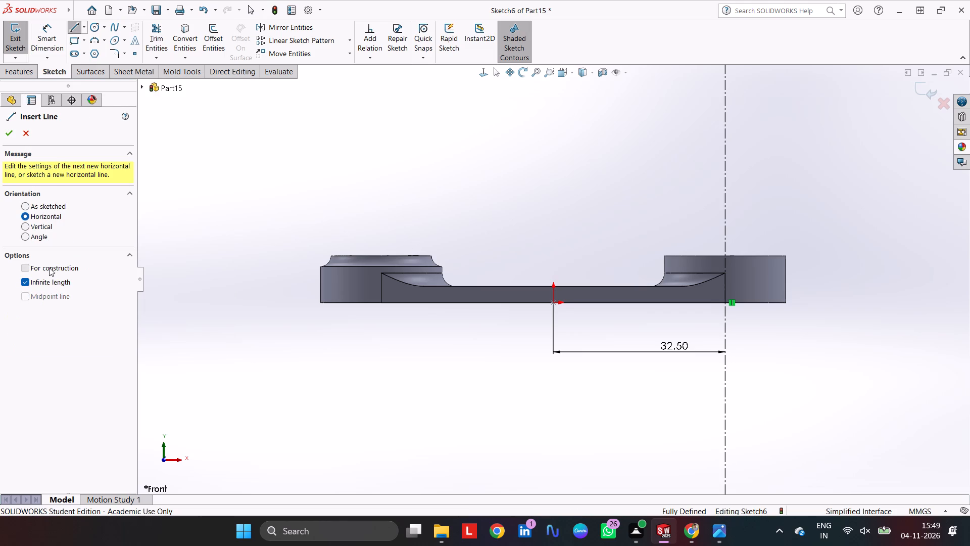
pyautogui.click(725, 255)
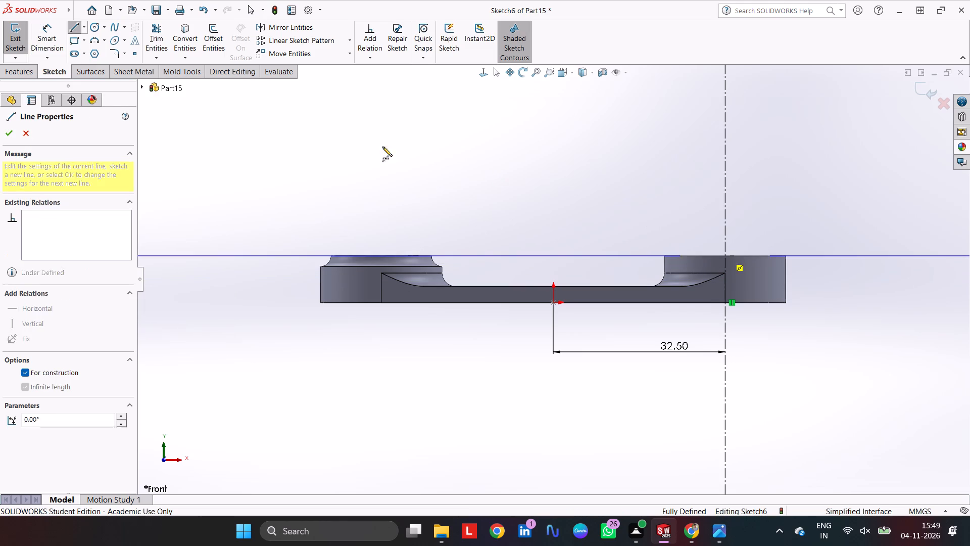
# Sketch a circle about 6.4 mm in diameter, centred on the right boss's upper inner corner.
pyautogui.click(93, 27)
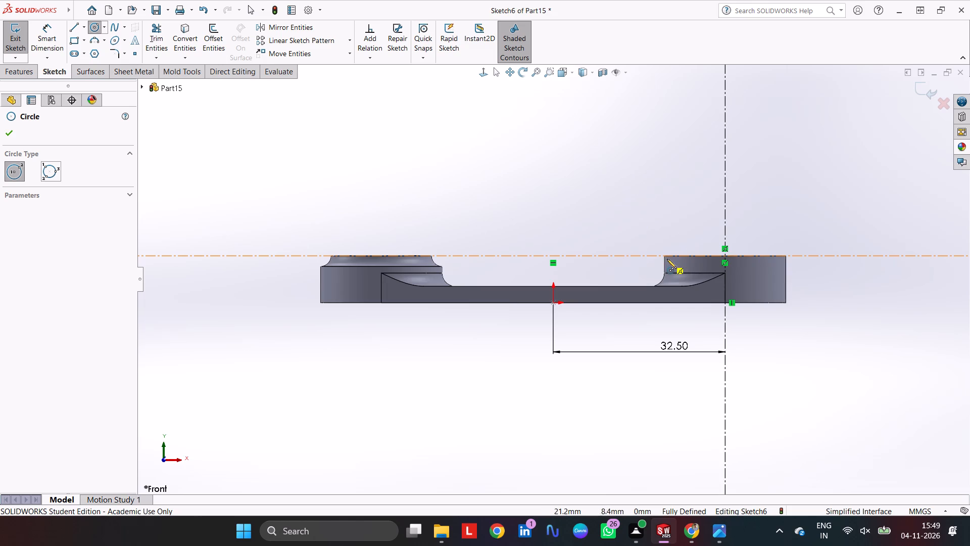
pyautogui.scroll(-5, 667, 259)
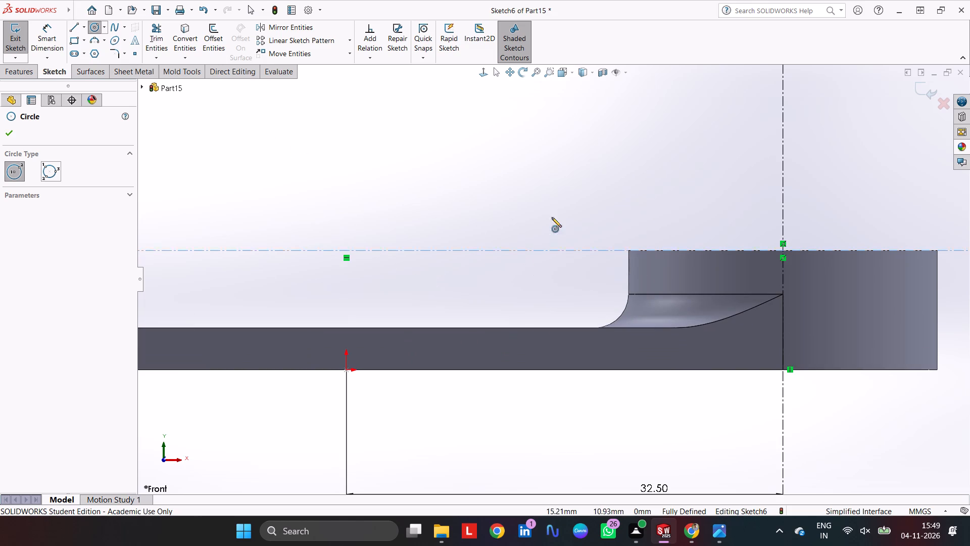
pyautogui.click(627, 251)
pyautogui.click(657, 282)
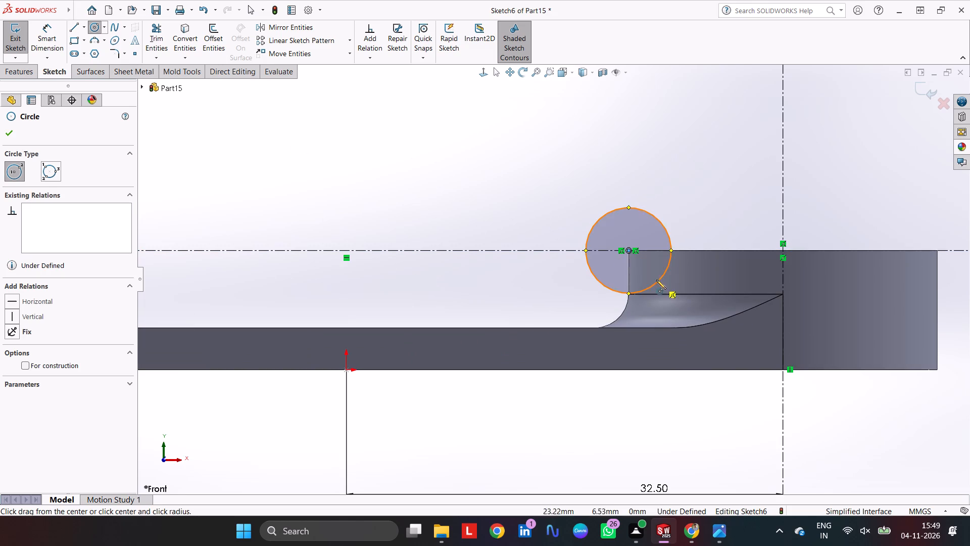
pyautogui.press('Escape')
# Dimension the circle's diameter as 4 mm.
pyautogui.scroll(-7, 622, 260)
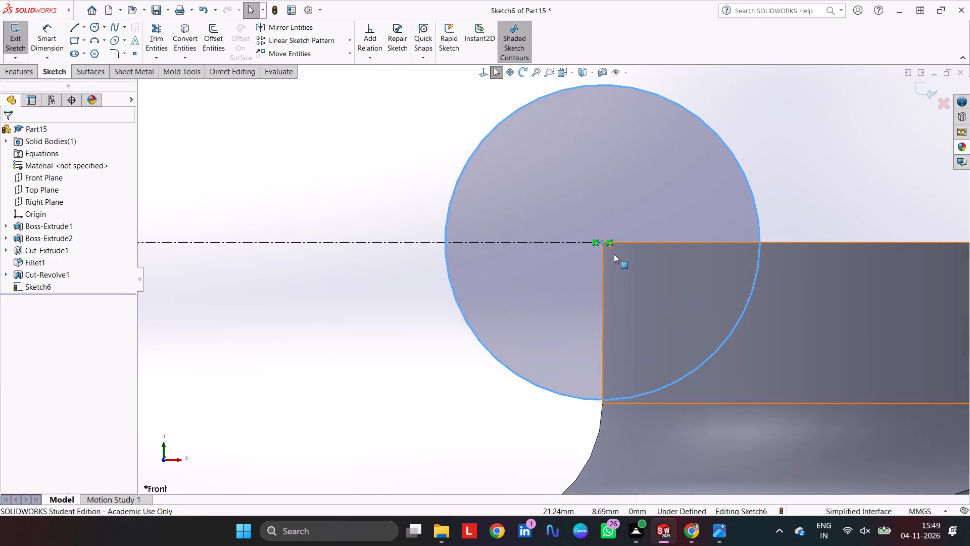
pyautogui.scroll(-1, 614, 254)
pyautogui.press('Escape')
pyautogui.press('Escape')
pyautogui.click(41, 32)
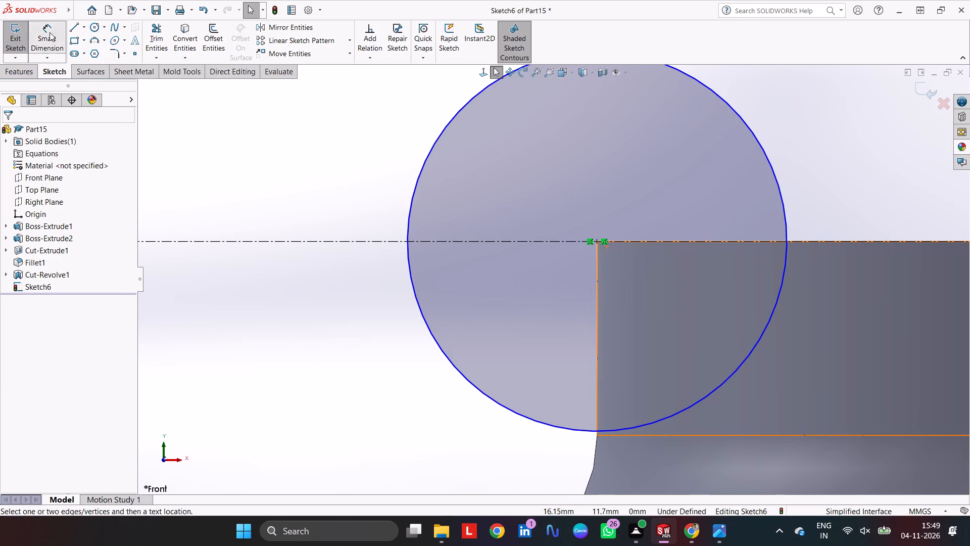
pyautogui.click(427, 155)
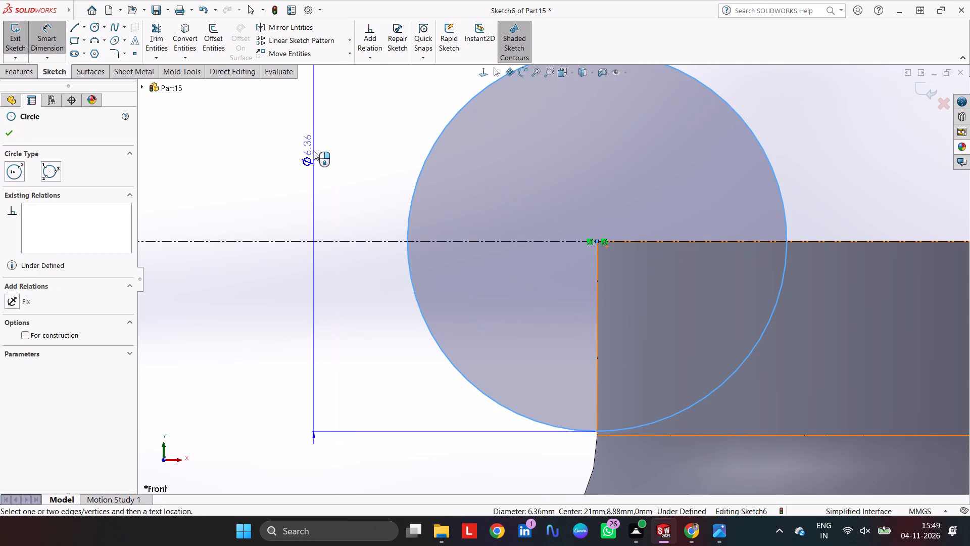
pyautogui.click(314, 151)
pyautogui.press('4')
pyautogui.press('Return')
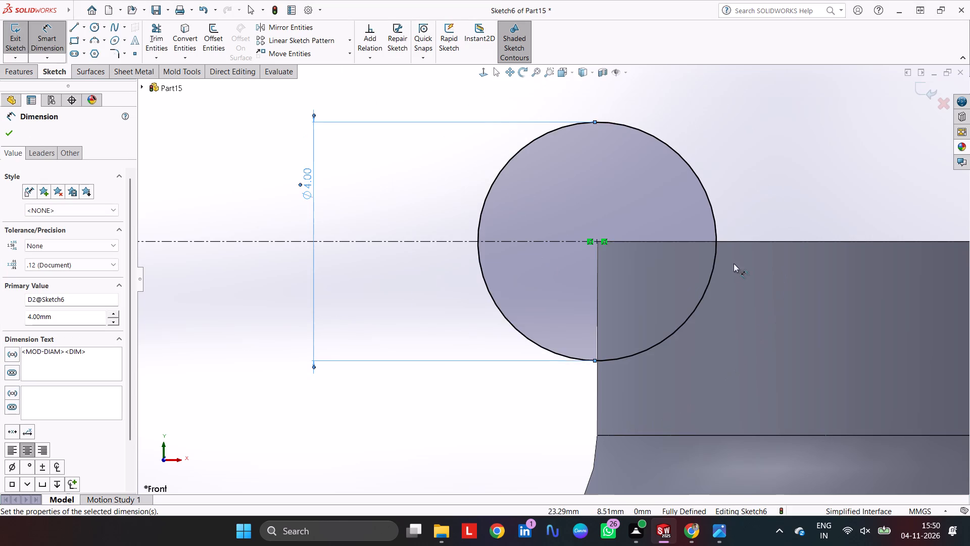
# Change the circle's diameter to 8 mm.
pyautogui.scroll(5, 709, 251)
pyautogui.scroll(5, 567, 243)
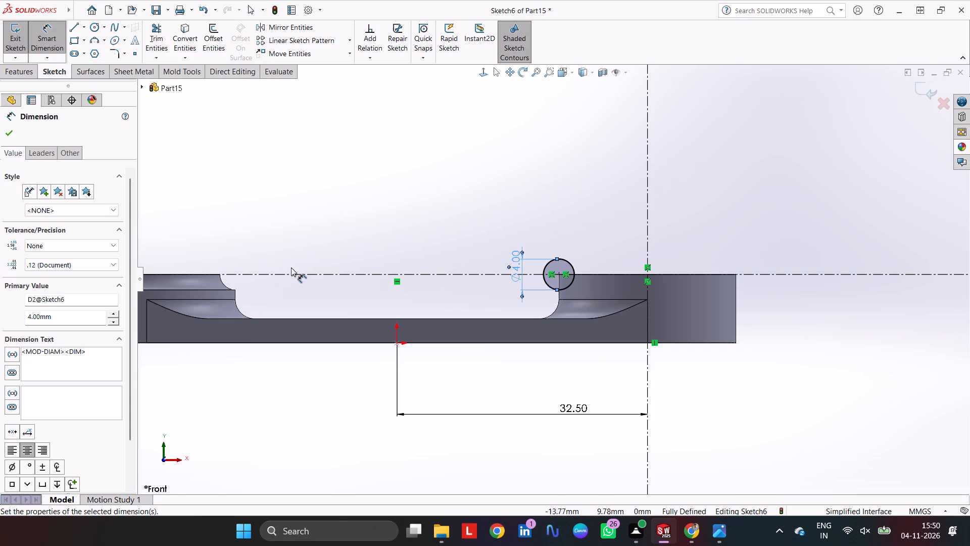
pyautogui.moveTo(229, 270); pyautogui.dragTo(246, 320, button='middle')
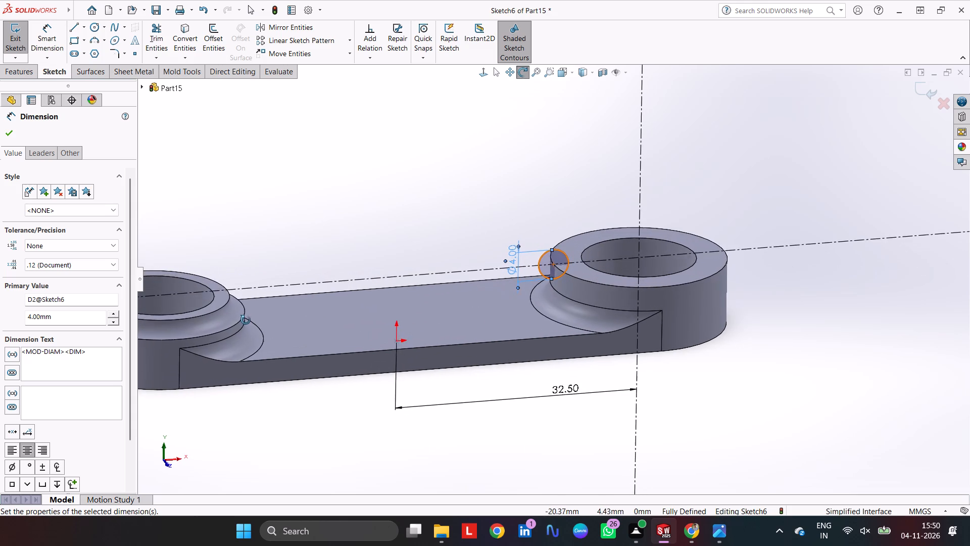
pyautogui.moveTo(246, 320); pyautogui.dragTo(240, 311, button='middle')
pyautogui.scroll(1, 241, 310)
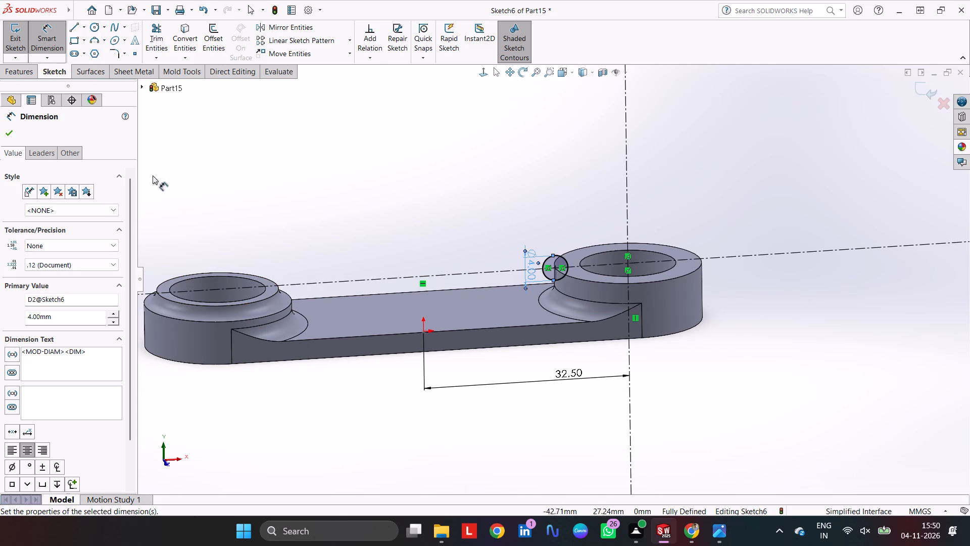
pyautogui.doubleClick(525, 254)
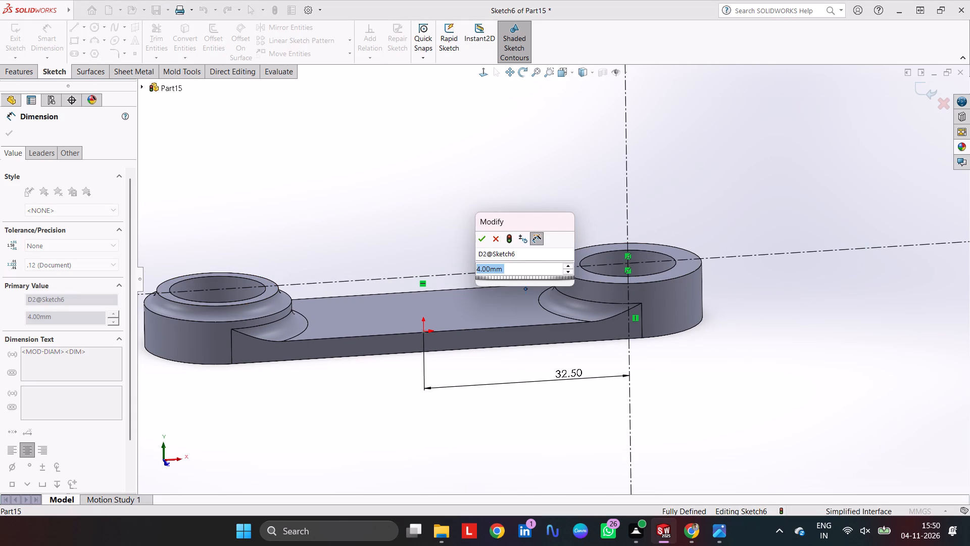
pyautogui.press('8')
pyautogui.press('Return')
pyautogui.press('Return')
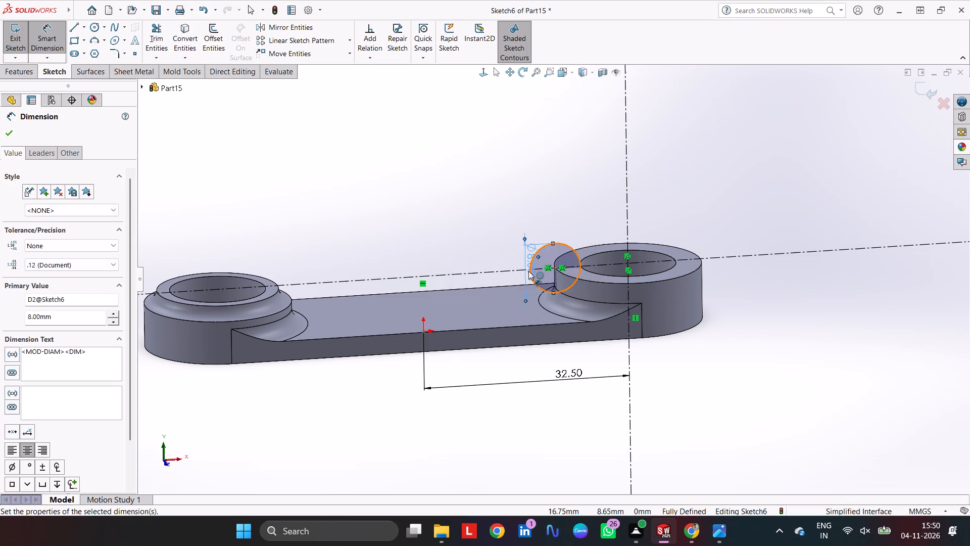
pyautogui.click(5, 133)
# Revolve-cut the circle 360° around the right boss, using the vertical construction line as the axis.
pyautogui.click(21, 72)
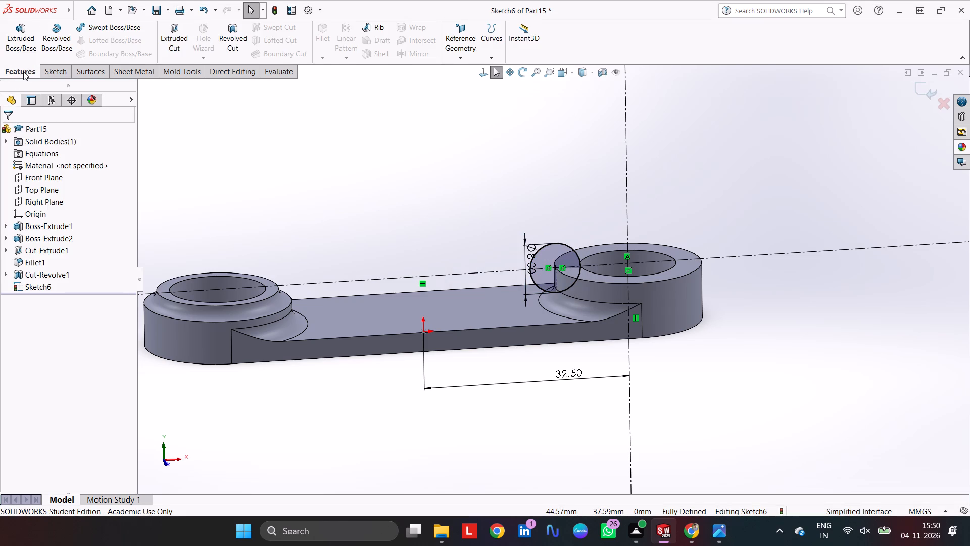
pyautogui.click(164, 31)
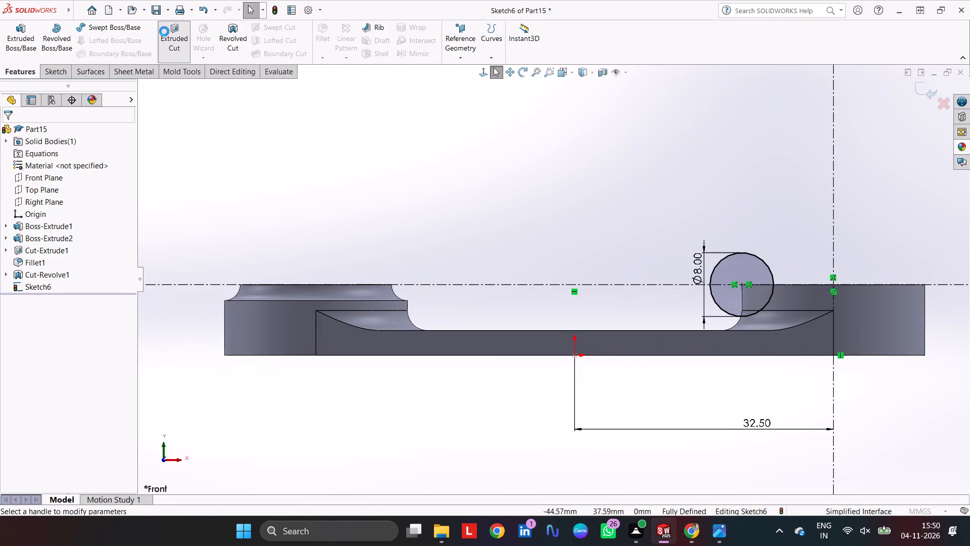
pyautogui.click(21, 133)
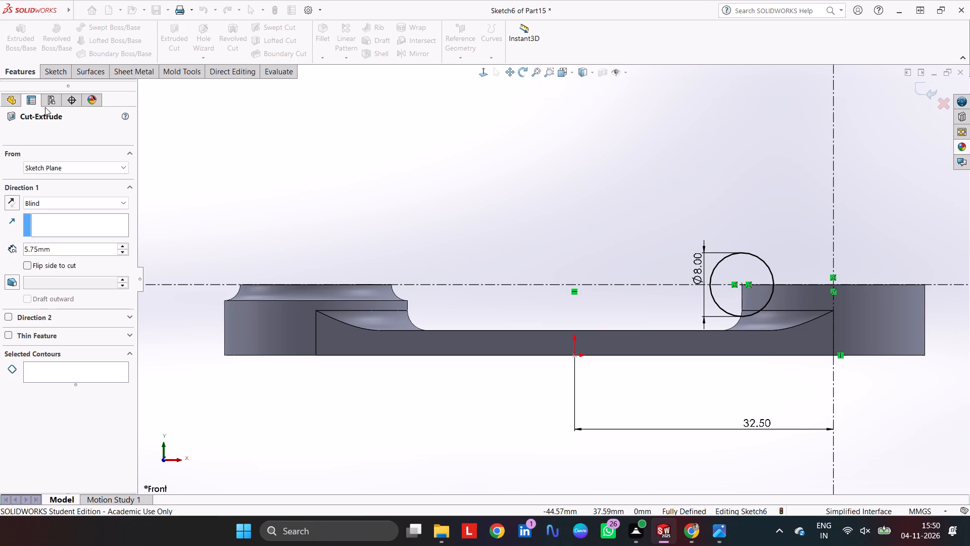
pyautogui.click(230, 32)
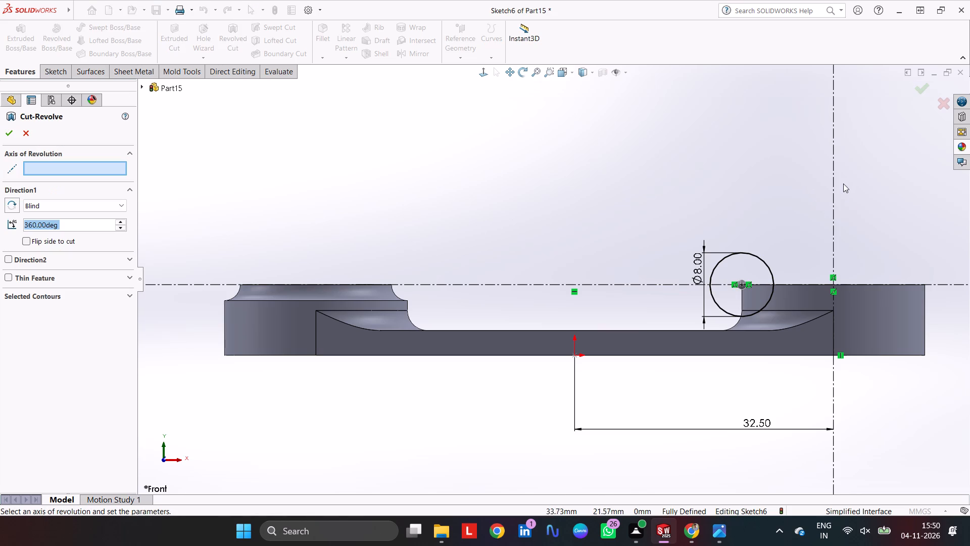
pyautogui.click(834, 182)
pyautogui.press('Return')
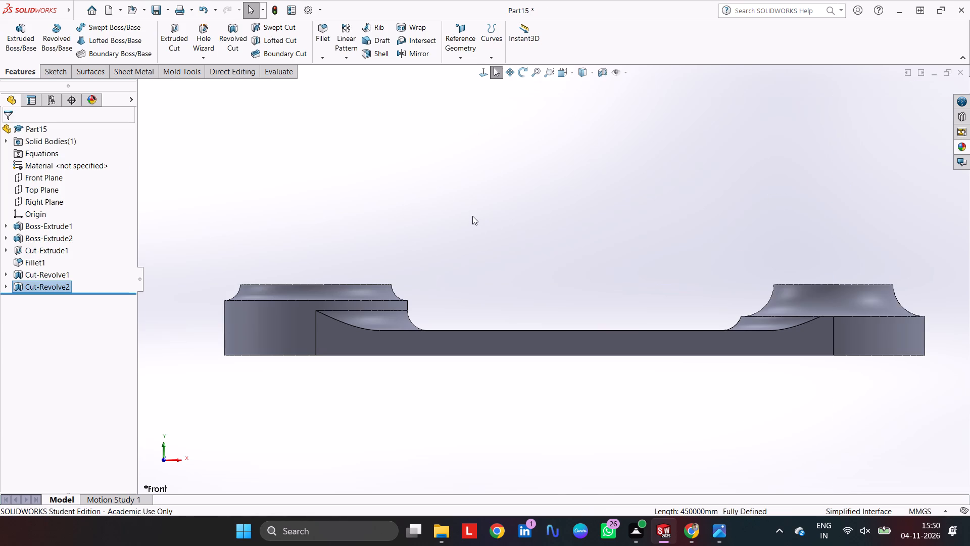
# Examine the revolved edge cuts on both end bosses from several angles and distances.
pyautogui.click(472, 216)
pyautogui.moveTo(459, 211); pyautogui.dragTo(459, 260, button='middle')
pyautogui.moveTo(556, 239); pyautogui.dragTo(561, 292, button='middle')
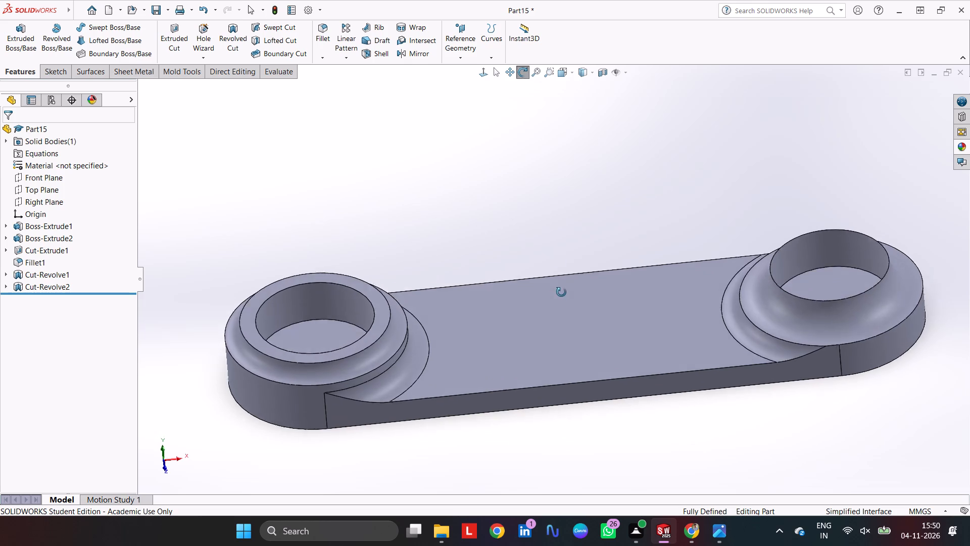
pyautogui.moveTo(561, 292); pyautogui.dragTo(590, 373, button='middle')
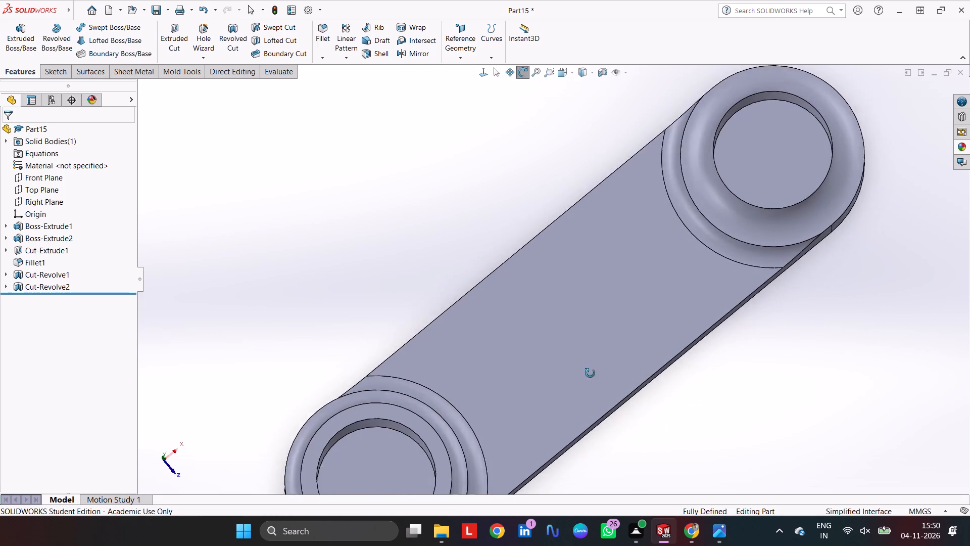
pyautogui.moveTo(590, 373); pyautogui.dragTo(551, 230, button='middle')
pyautogui.scroll(4, 472, 389)
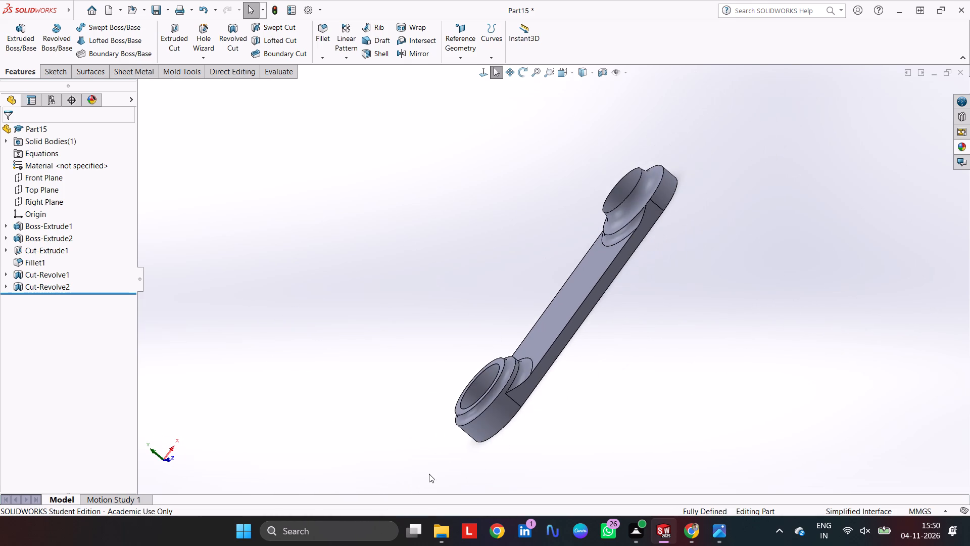
pyautogui.scroll(-3, 428, 474)
pyautogui.scroll(-1, 541, 305)
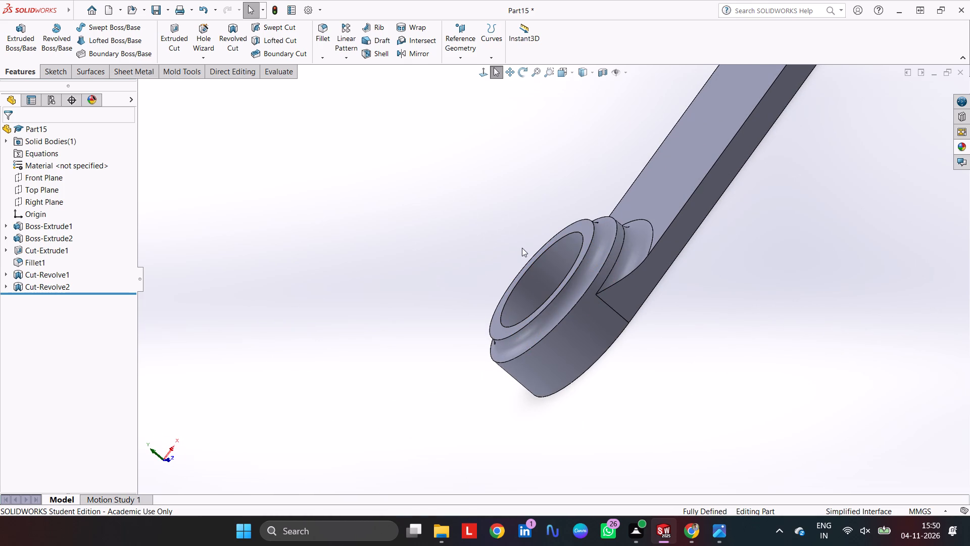
pyautogui.scroll(4, 592, 241)
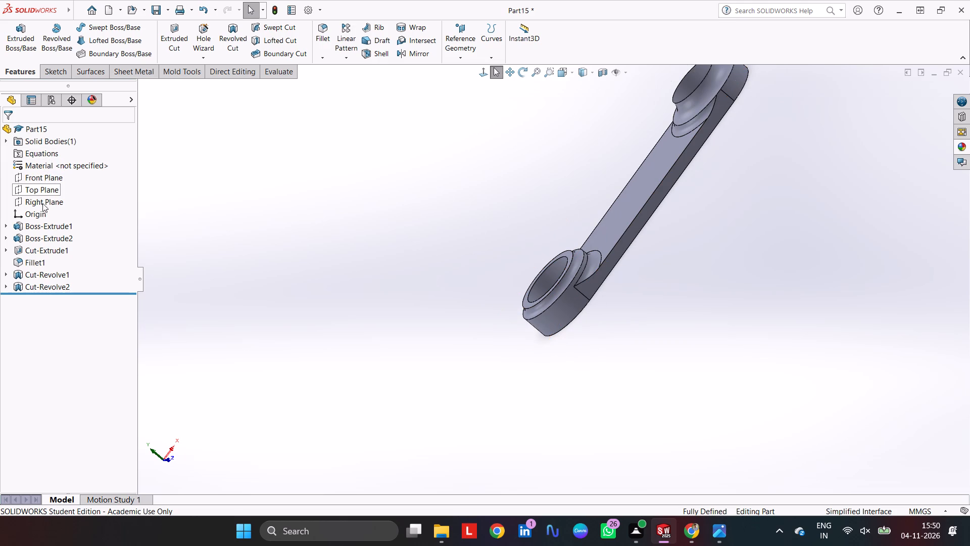
# Edit the sketch of the right boss's revolved cut, set the circle's diameter to 5 mm, and exit the sketch.
pyautogui.click(52, 290)
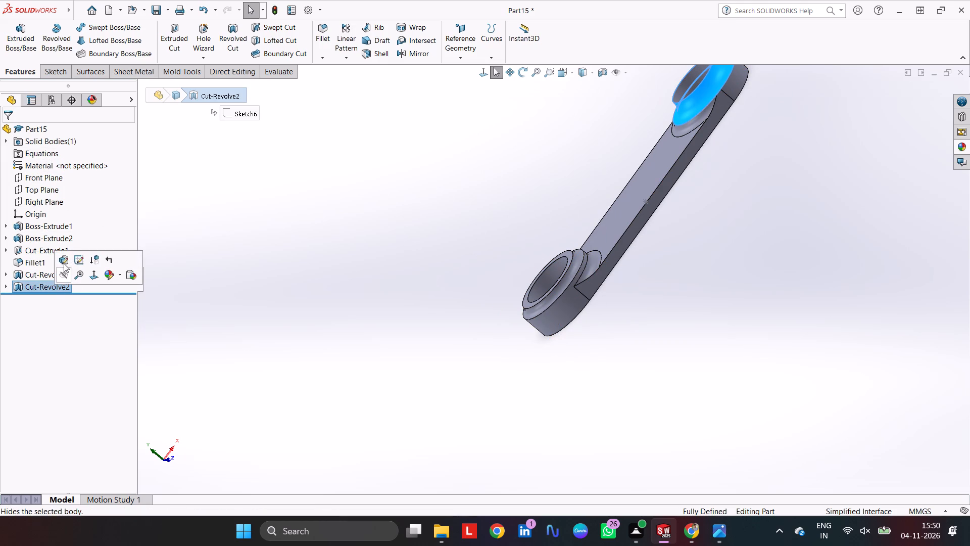
pyautogui.click(82, 258)
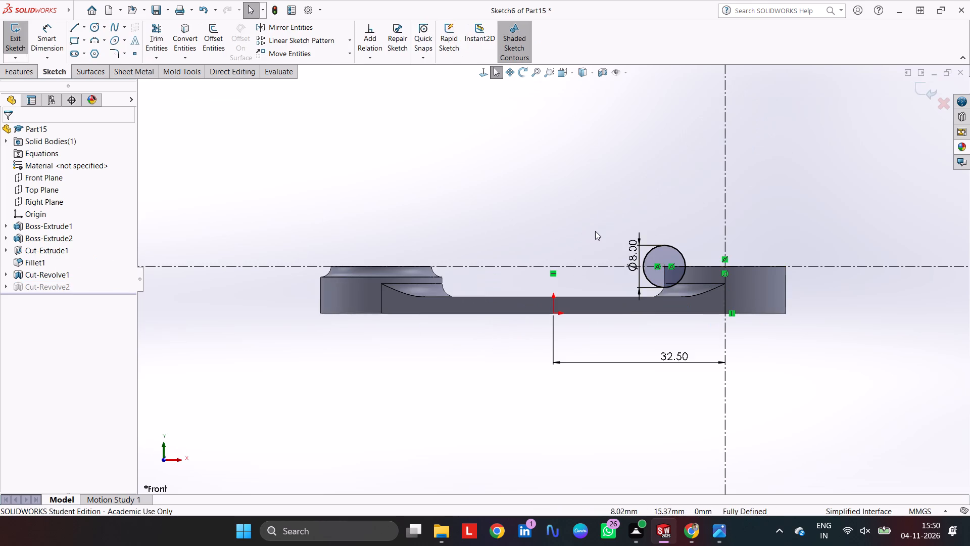
pyautogui.doubleClick(630, 249)
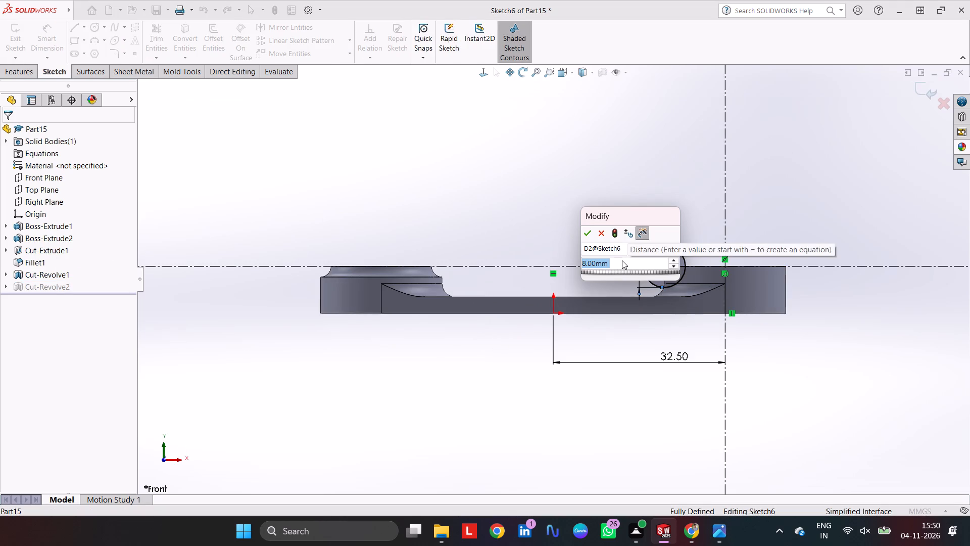
pyautogui.press('5')
pyautogui.press('Return')
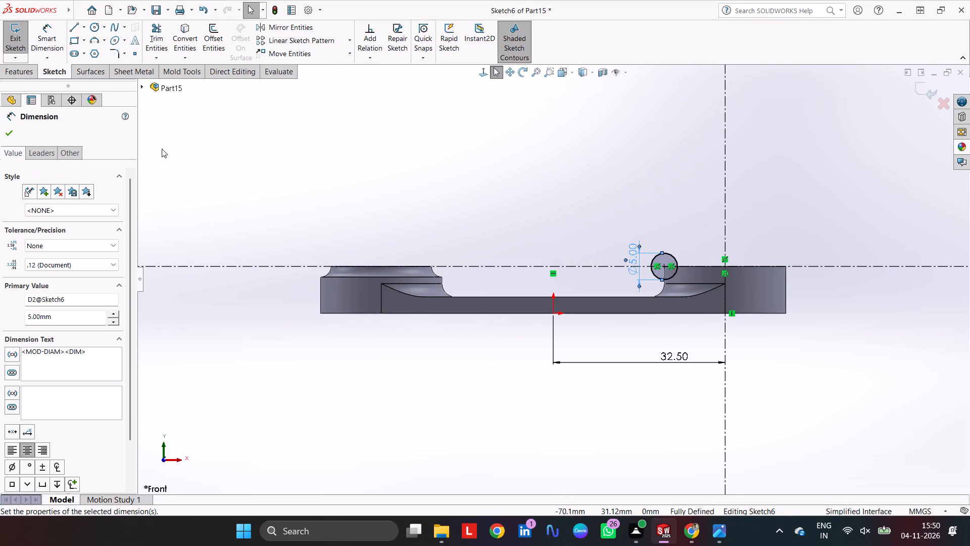
pyautogui.click(8, 131)
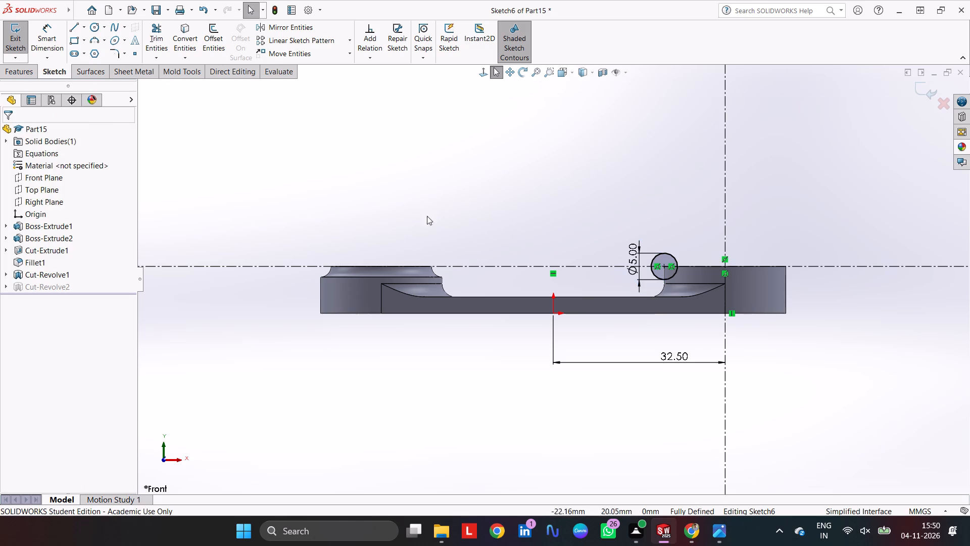
pyautogui.moveTo(525, 222); pyautogui.dragTo(556, 307, button='middle')
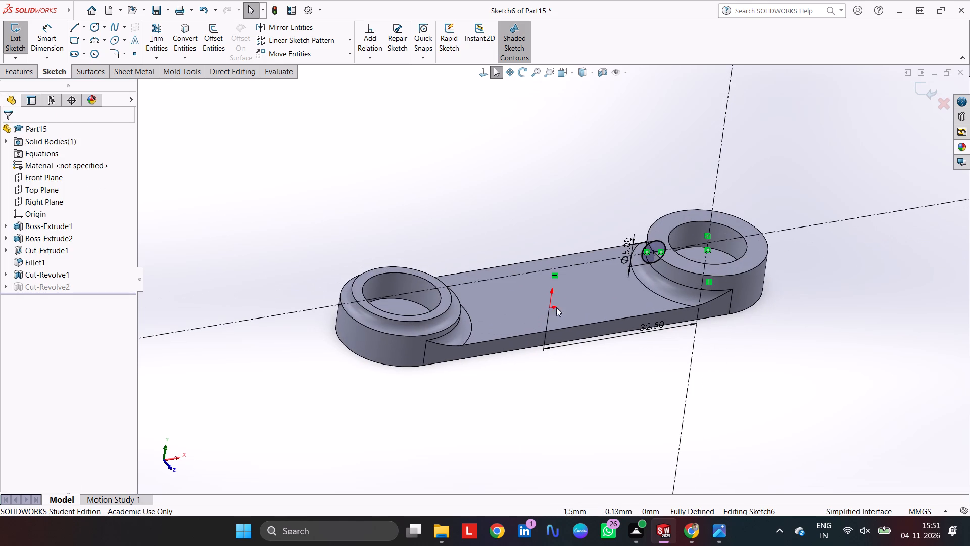
pyautogui.click(934, 83)
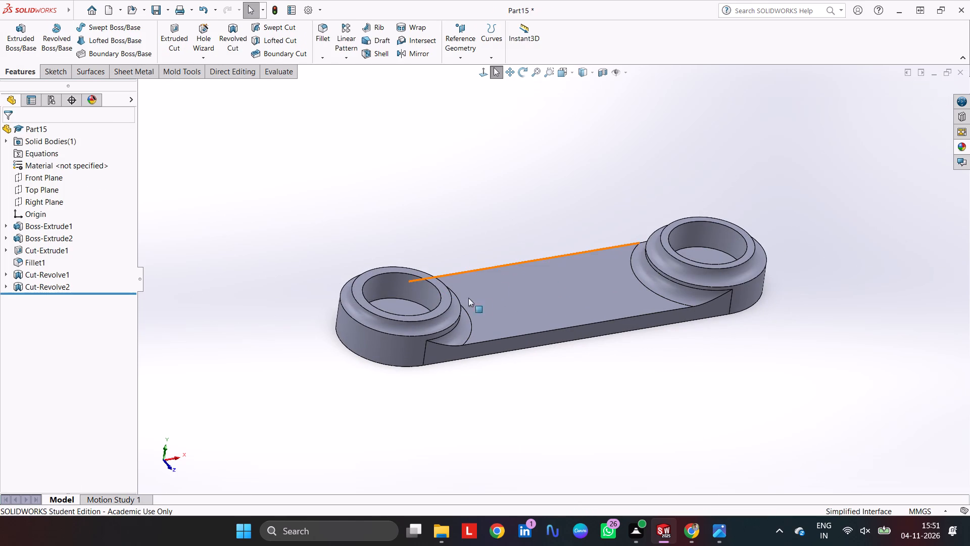
# Edit the sketch of the left boss's revolved cut, set the circle's diameter to 5 mm, and exit the sketch.
pyautogui.click(51, 272)
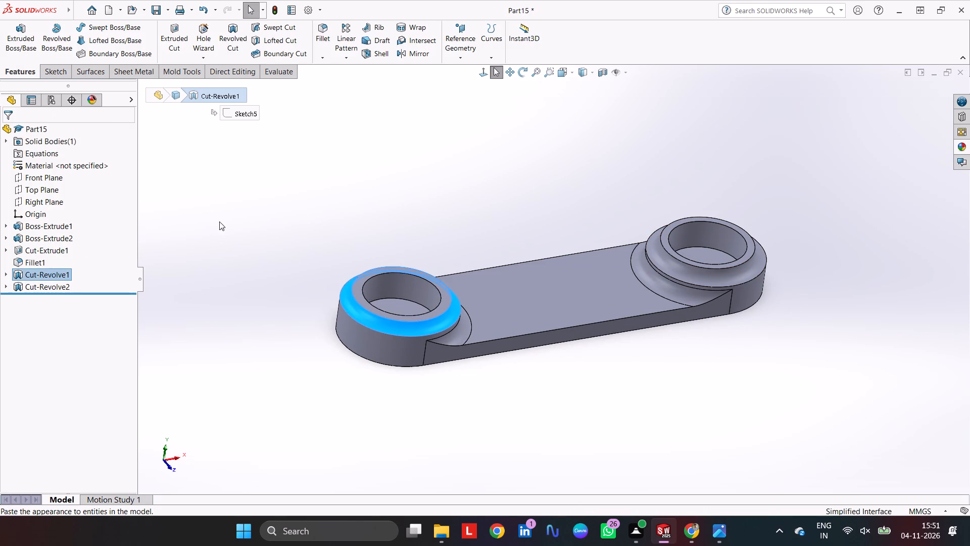
pyautogui.moveTo(55, 71); pyautogui.dragTo(49, 72)
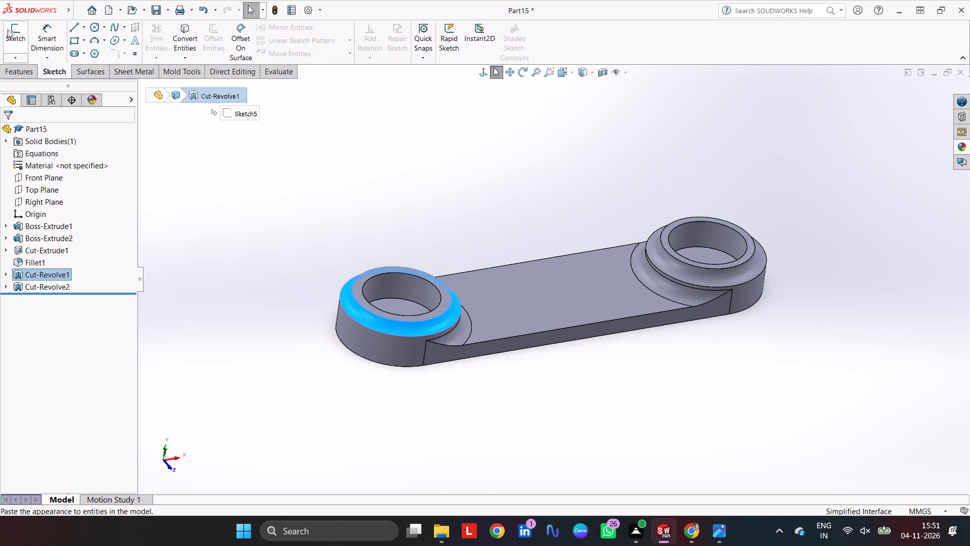
pyautogui.click(14, 26)
pyautogui.click(6, 128)
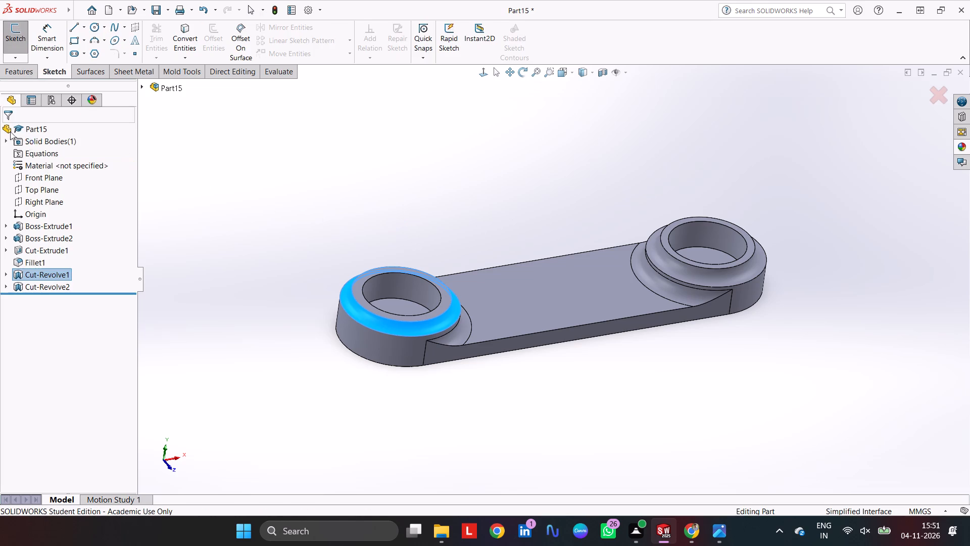
pyautogui.click(54, 277)
pyautogui.click(83, 246)
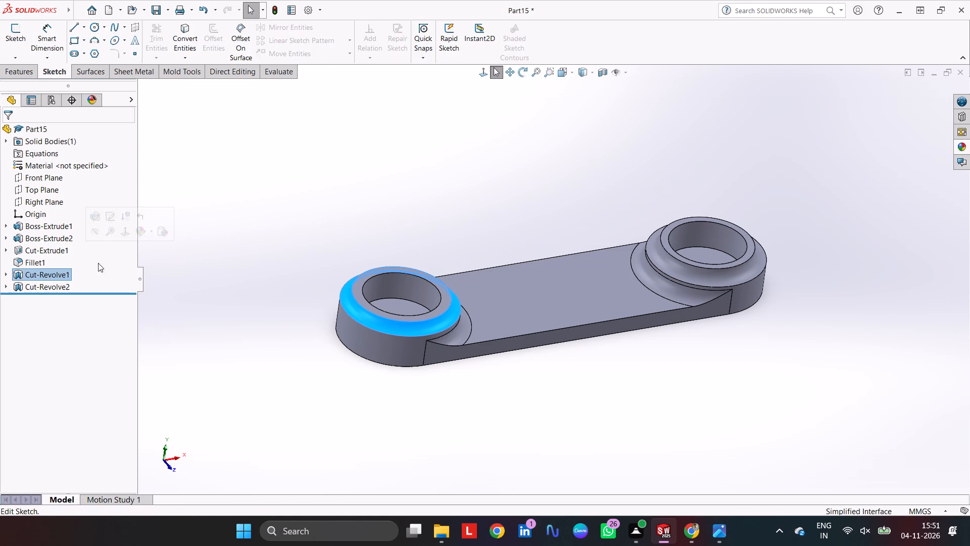
pyautogui.click(46, 272)
pyautogui.click(71, 242)
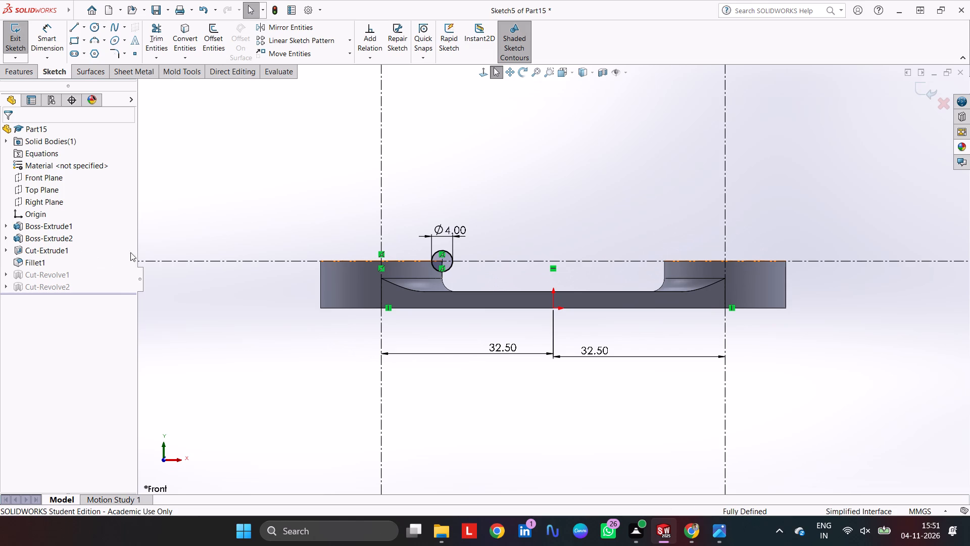
pyautogui.doubleClick(451, 231)
pyautogui.press('5')
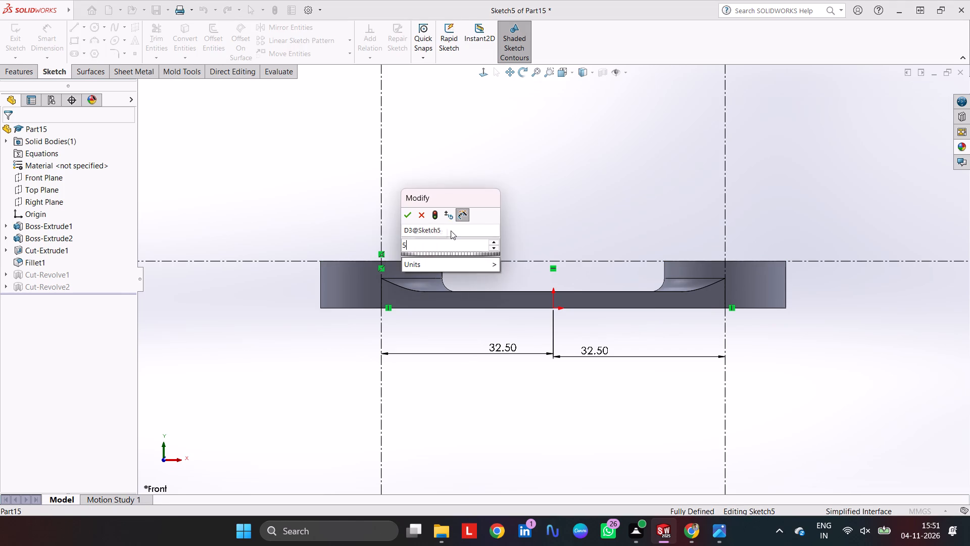
pyautogui.press('Return')
pyautogui.click(578, 204)
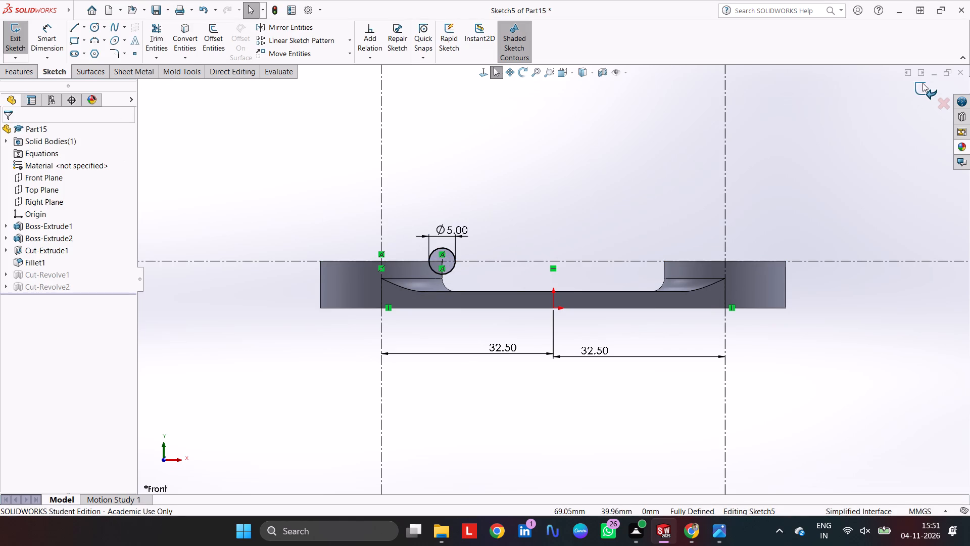
pyautogui.click(923, 83)
pyautogui.click(591, 186)
pyautogui.moveTo(600, 183); pyautogui.dragTo(641, 300, button='middle')
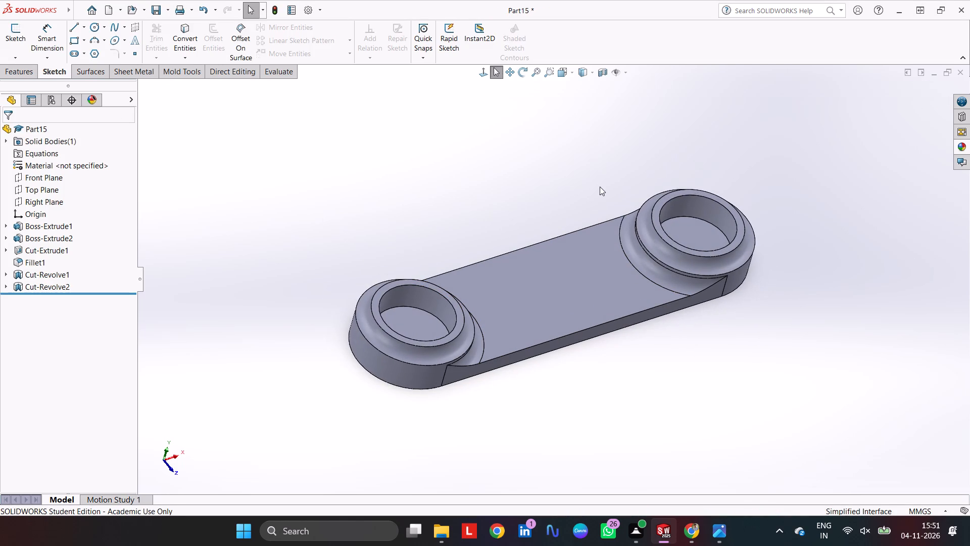
pyautogui.click(600, 187)
# Apply a yellow colour from the standard swatches to the whole plate body.
pyautogui.click(585, 264)
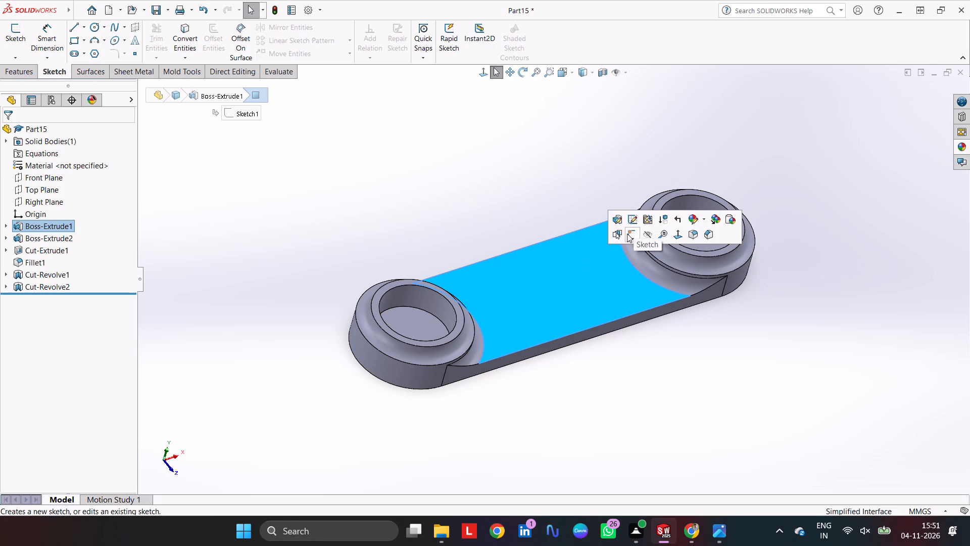
pyautogui.click(699, 221)
pyautogui.click(691, 222)
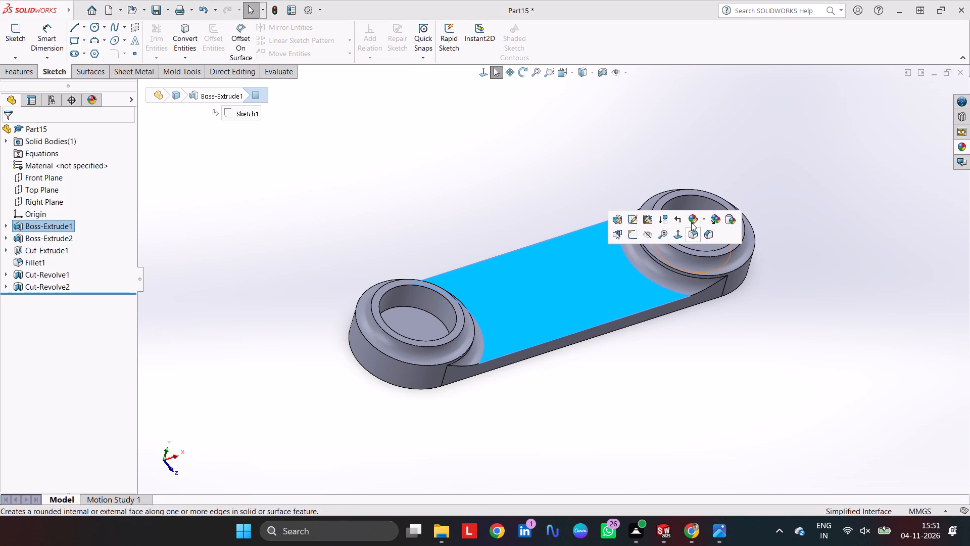
pyautogui.click(703, 266)
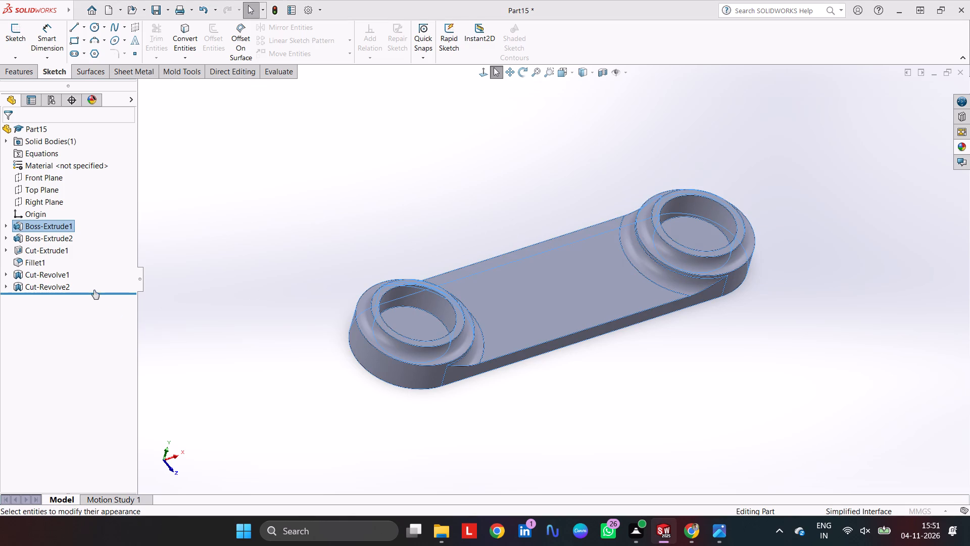
pyautogui.click(52, 385)
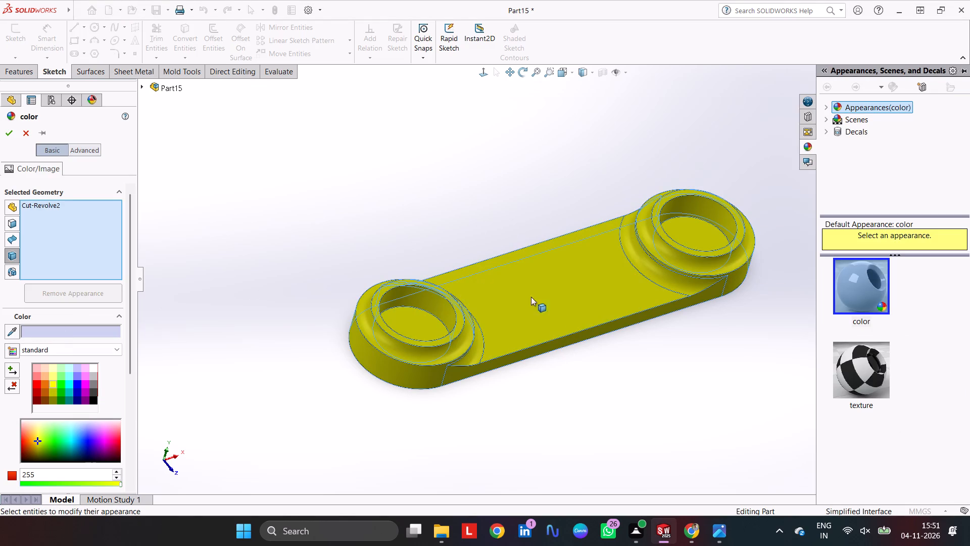
pyautogui.click(13, 134)
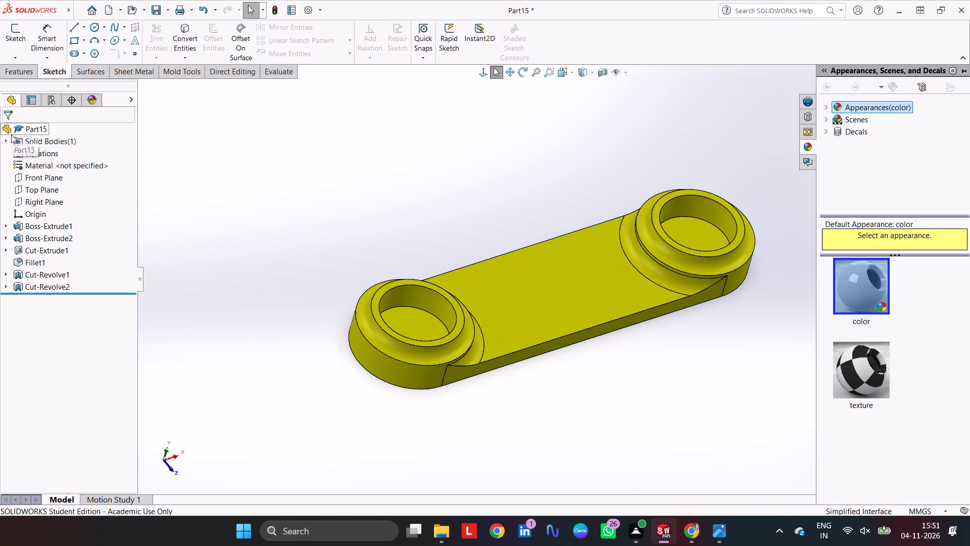
pyautogui.click(438, 175)
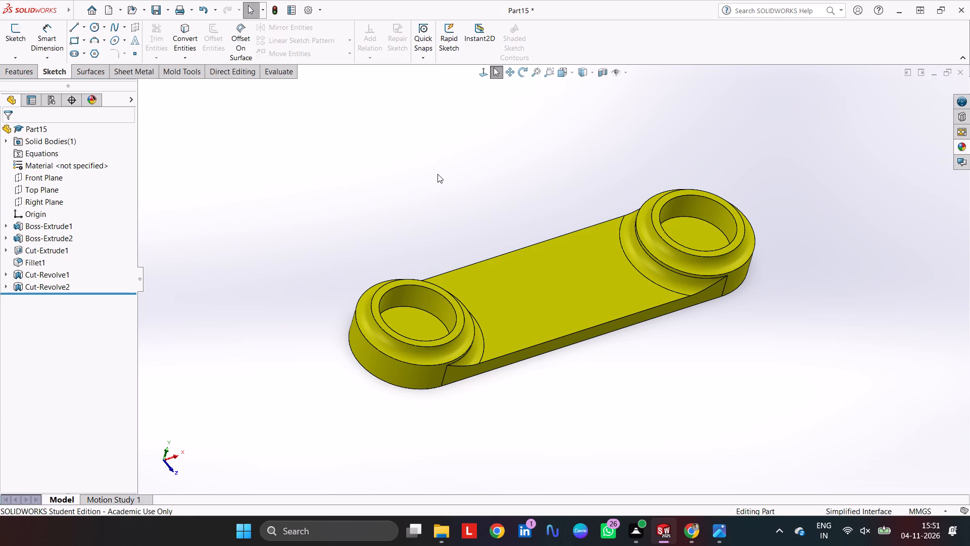
# Set the plate to the isometric view and save the part as 8 in the Gear Pump Assembly folder.
pyautogui.hotkey('ctrl', '7')
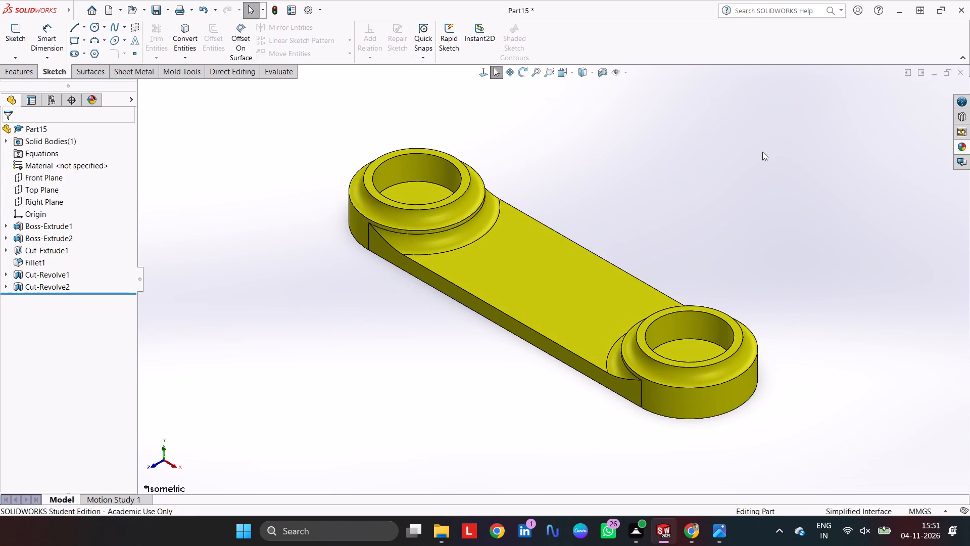
pyautogui.hotkey('ctrl', 's')
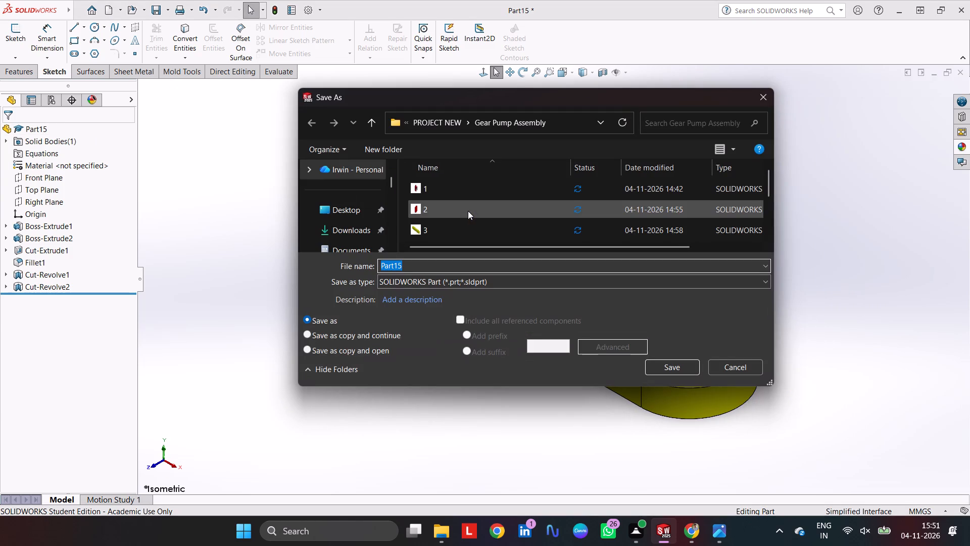
pyautogui.scroll(-10, 468, 211)
pyautogui.press('8')
pyautogui.press('Return')
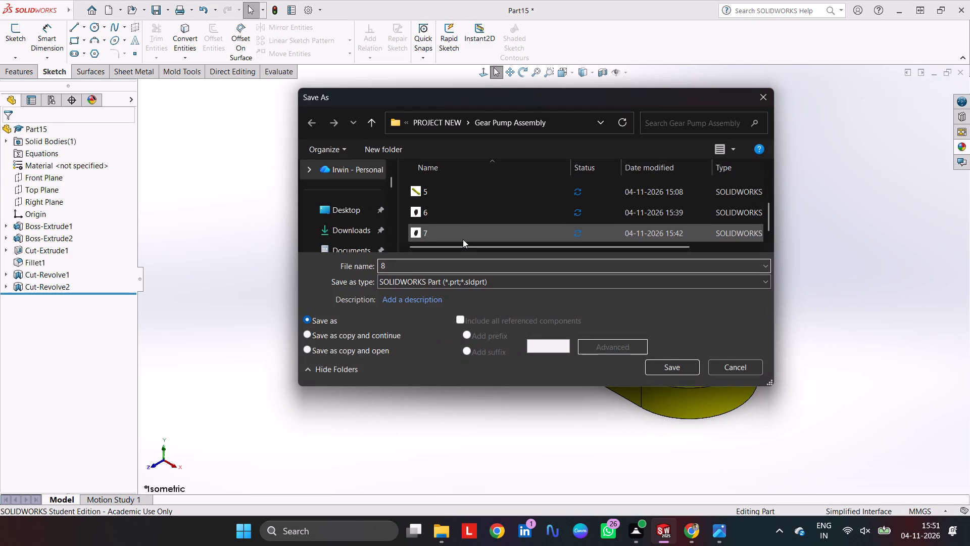
# Print the current screen image with Microsoft Print to PDF on A4 paper, naming the file 8.
pyautogui.hotkey('ctrl', 'p')
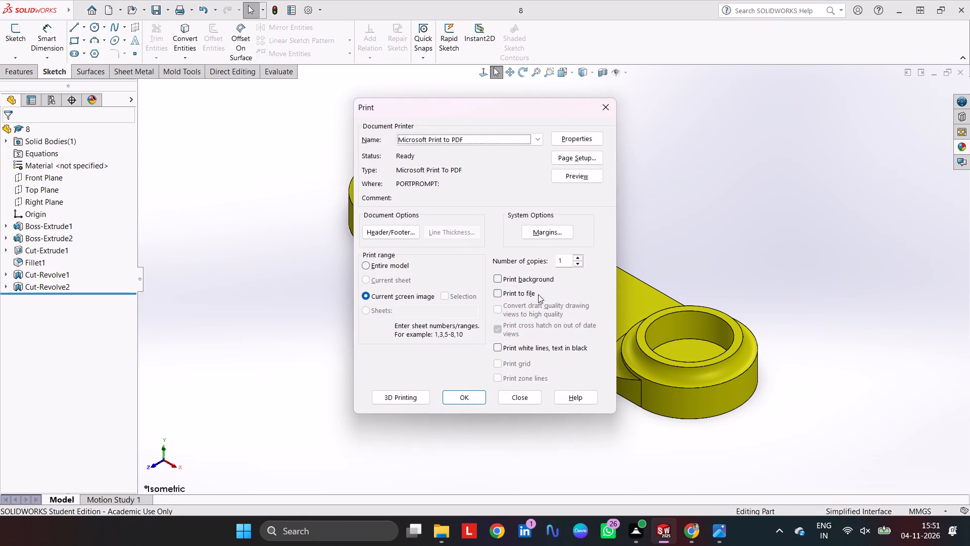
pyautogui.click(561, 161)
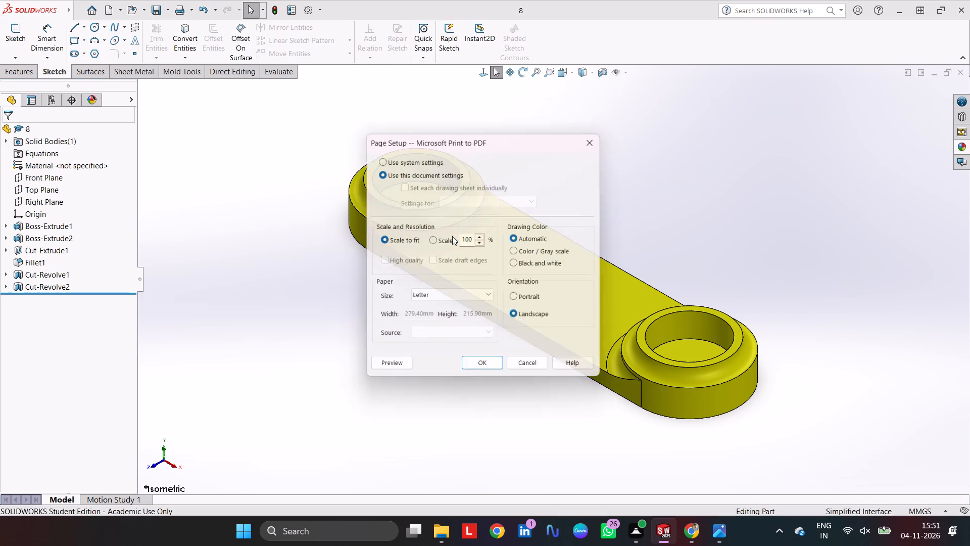
pyautogui.click(445, 298)
pyautogui.scroll(12, 437, 209)
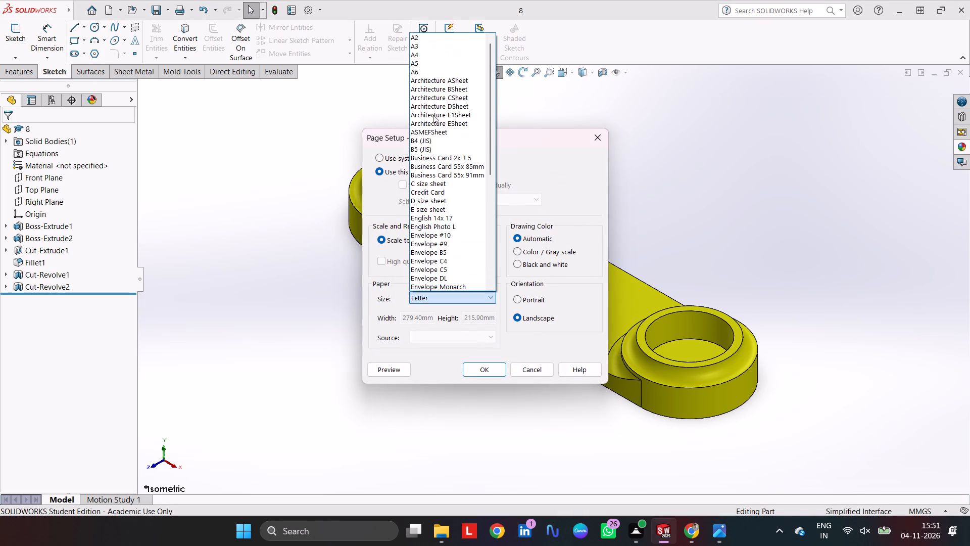
pyautogui.scroll(5, 432, 101)
pyautogui.click(426, 51)
pyautogui.click(481, 365)
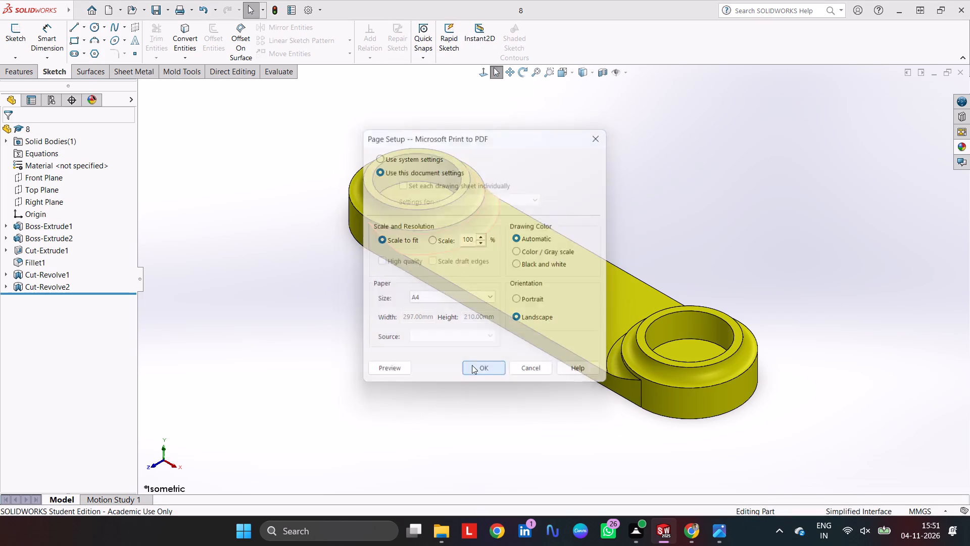
pyautogui.click(456, 395)
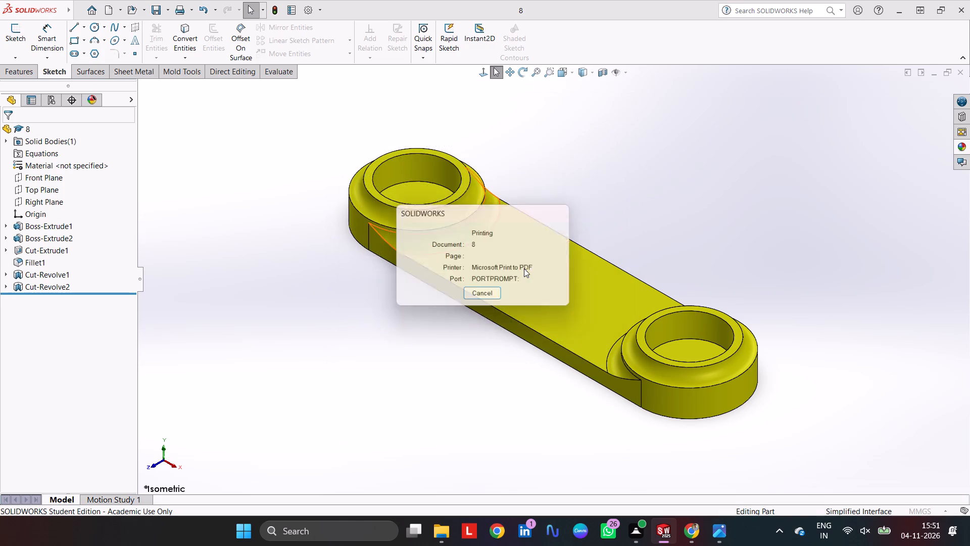
pyautogui.press('8')
pyautogui.press('Return')
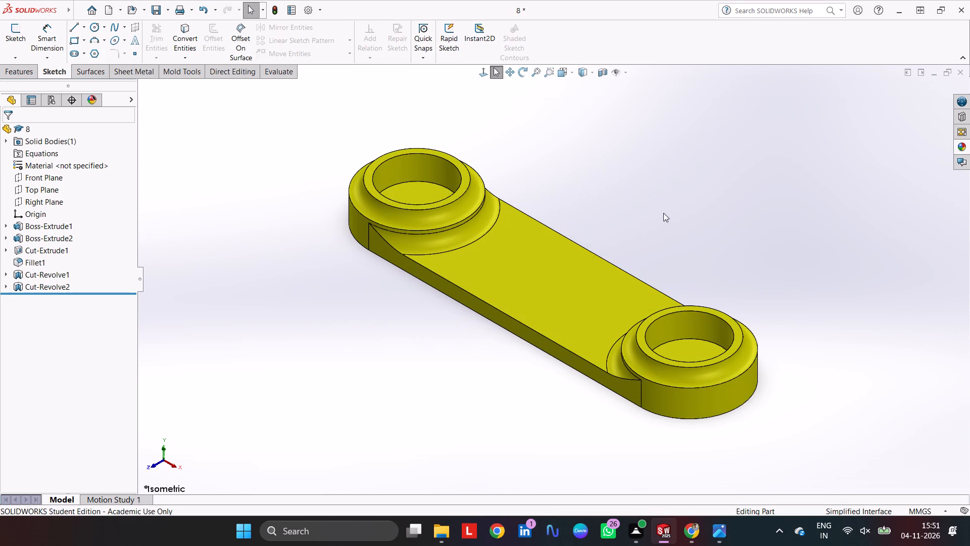
pyautogui.click(673, 204)
# Create a new part document and dismiss the leftover print dialog.
pyautogui.hotkey('ctrl', 'n')
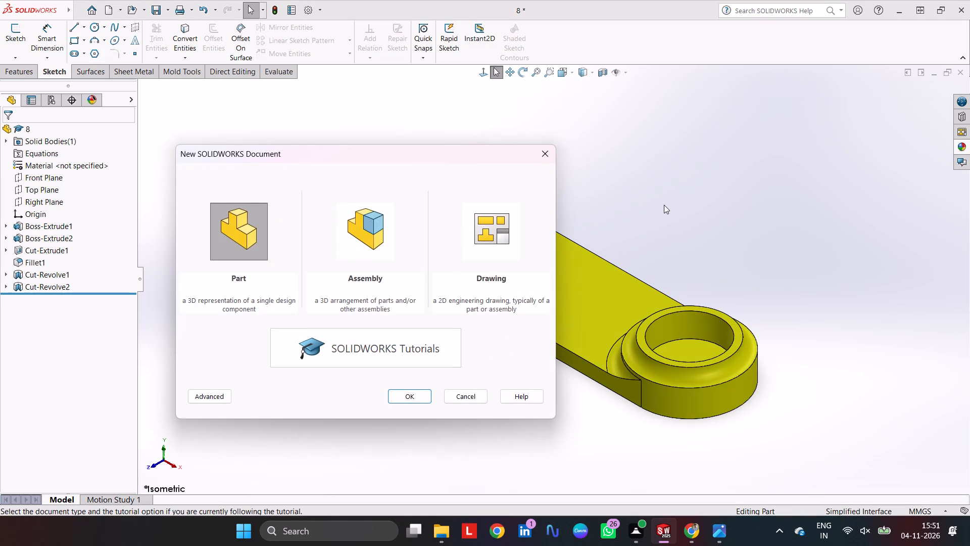
pyautogui.press('Return')
pyautogui.press('Return')
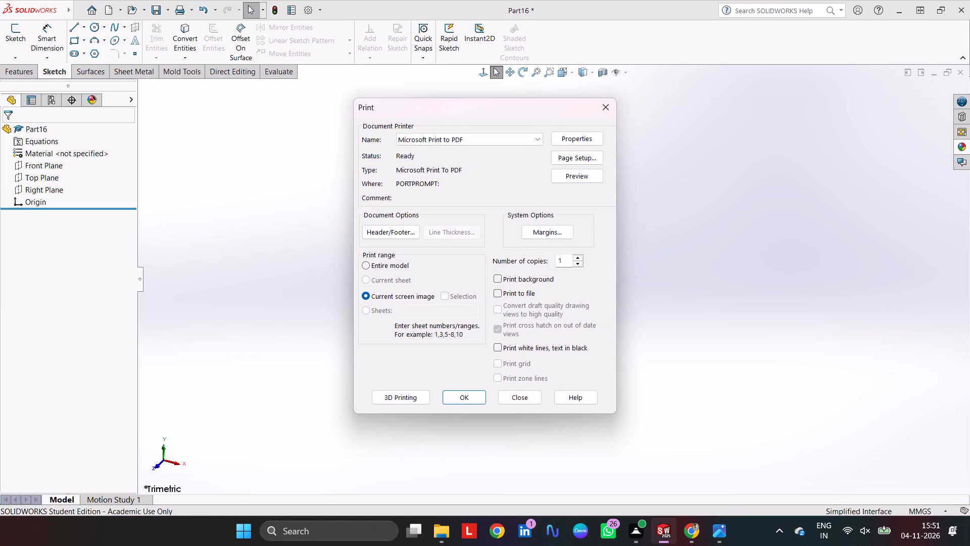
pyautogui.click(529, 402)
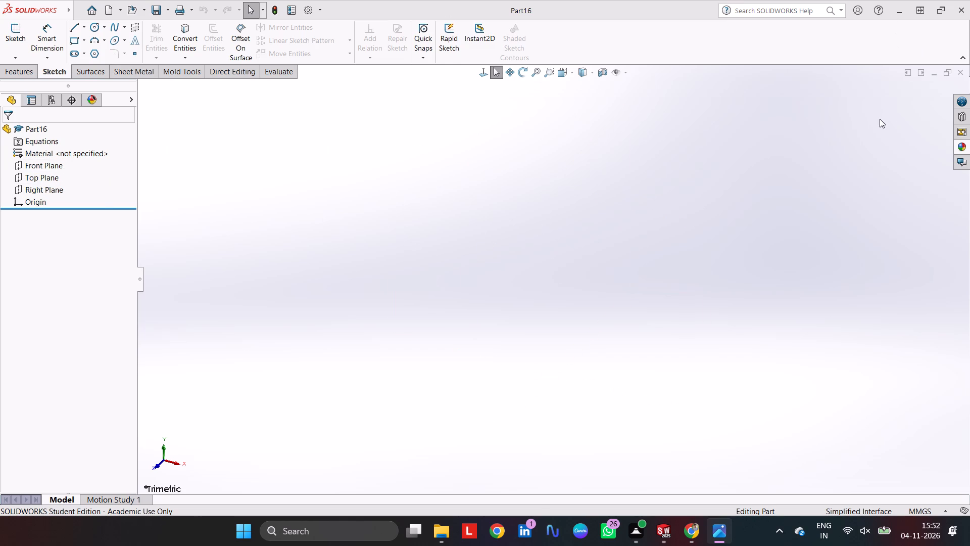
# Create a new assembly document and place part 1, the red pump housing, as its first component.
pyautogui.hotkey('ctrl', 'n')
pyautogui.click(583, 319)
pyautogui.hotkey('ctrl', 'n')
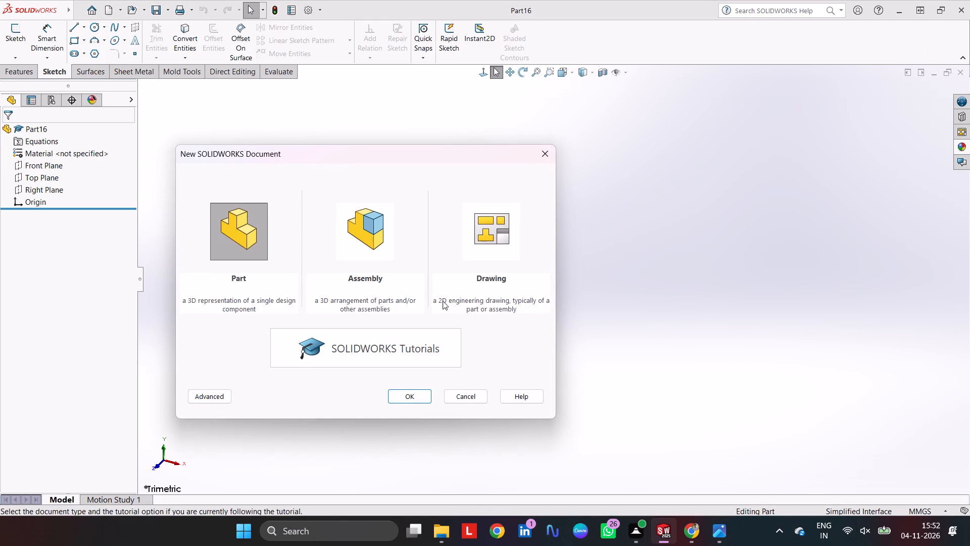
pyautogui.click(348, 231)
pyautogui.click(424, 393)
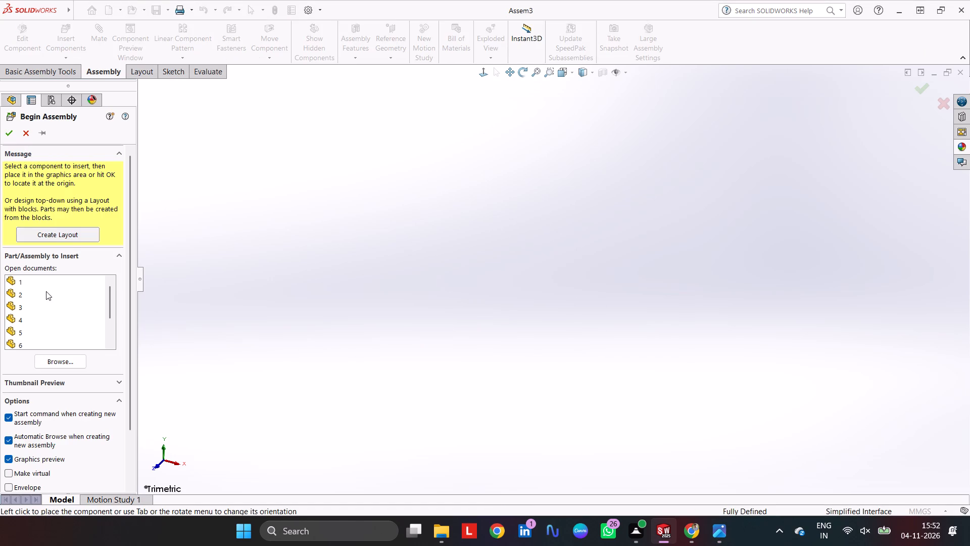
pyautogui.click(46, 283)
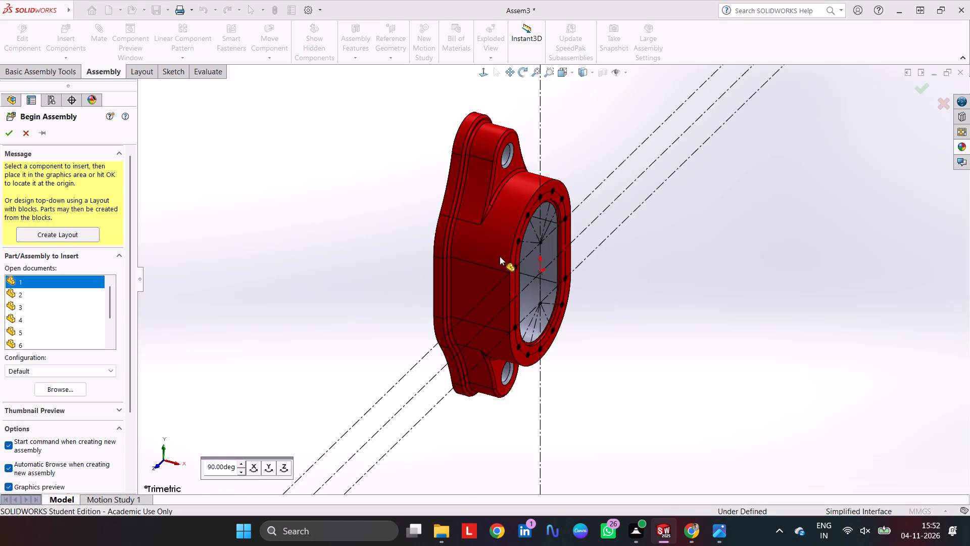
pyautogui.click(498, 251)
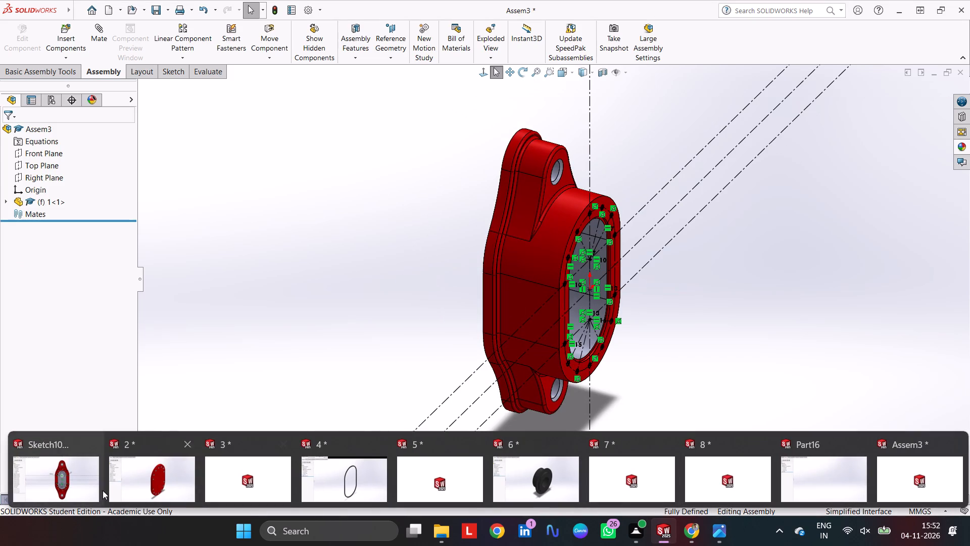
# Switch to the part 1 document, exit its open hole sketch, and return to the new assembly.
pyautogui.click(69, 477)
pyautogui.click(930, 89)
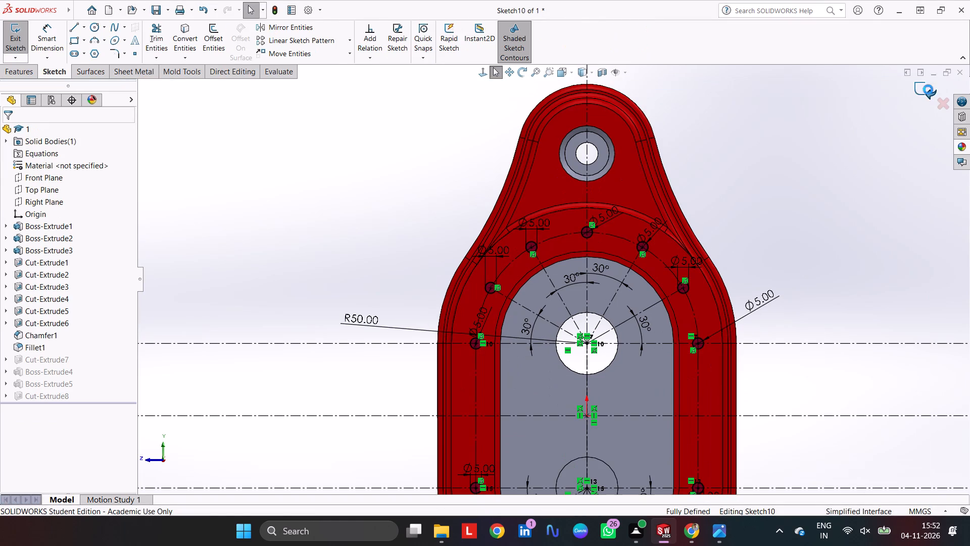
pyautogui.click(821, 144)
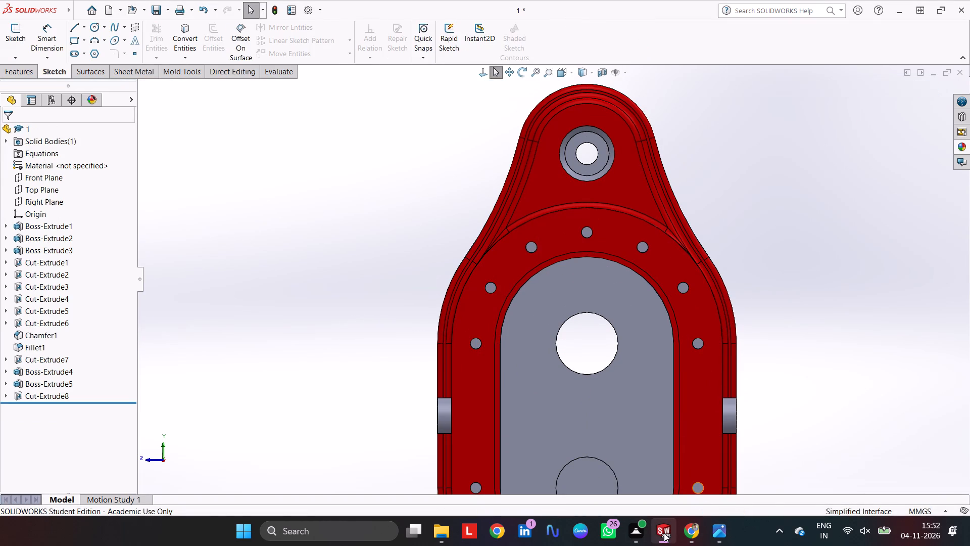
pyautogui.click(889, 483)
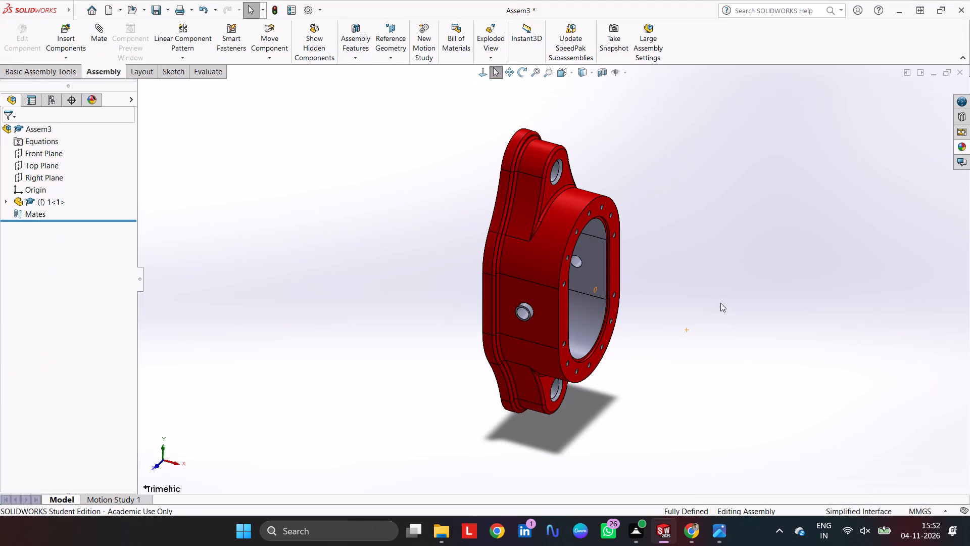
pyautogui.click(720, 303)
pyautogui.moveTo(673, 310); pyautogui.dragTo(622, 243, button='middle')
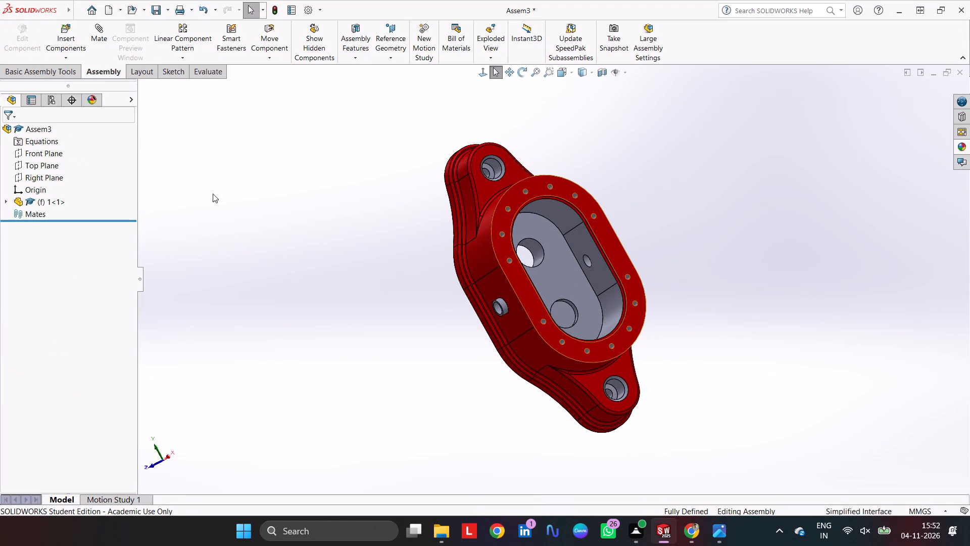
# Insert parts 2, 3, 4, 5, 6, 7 and 8 into the assembly, placing them loosely around the housing.
pyautogui.click(67, 39)
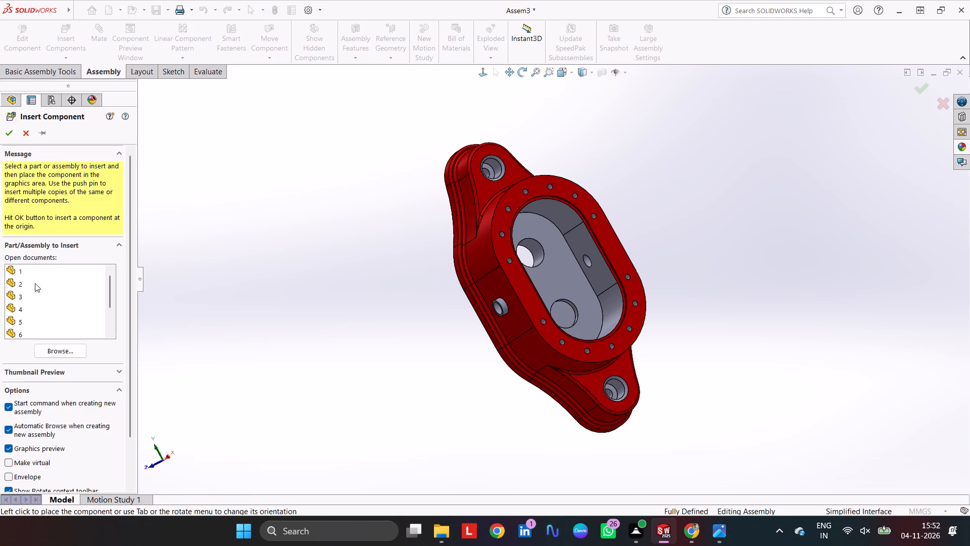
pyautogui.click(33, 285)
pyautogui.scroll(-4, 31, 293)
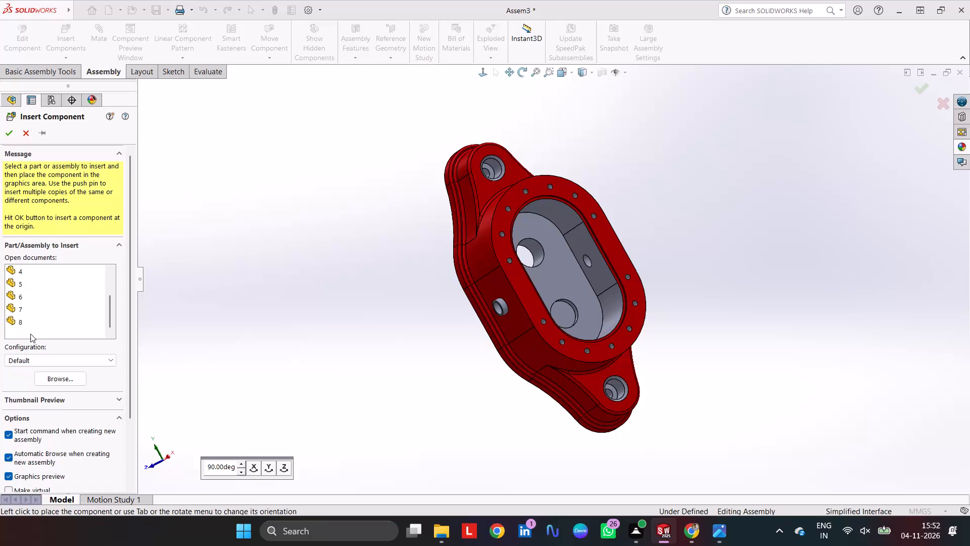
pyautogui.keyDown('shift'); pyautogui.click(26, 316); pyautogui.keyUp('shift')
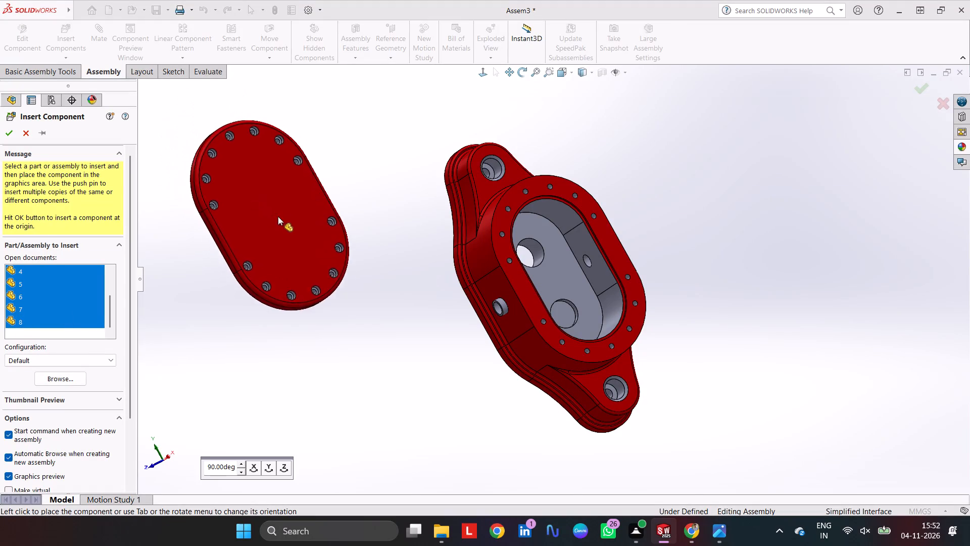
pyautogui.click(710, 196)
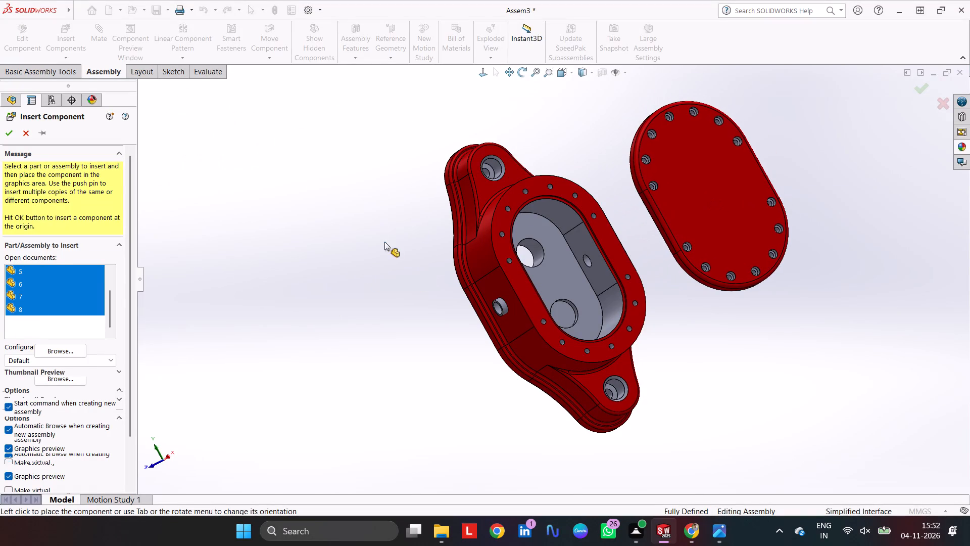
pyautogui.click(376, 241)
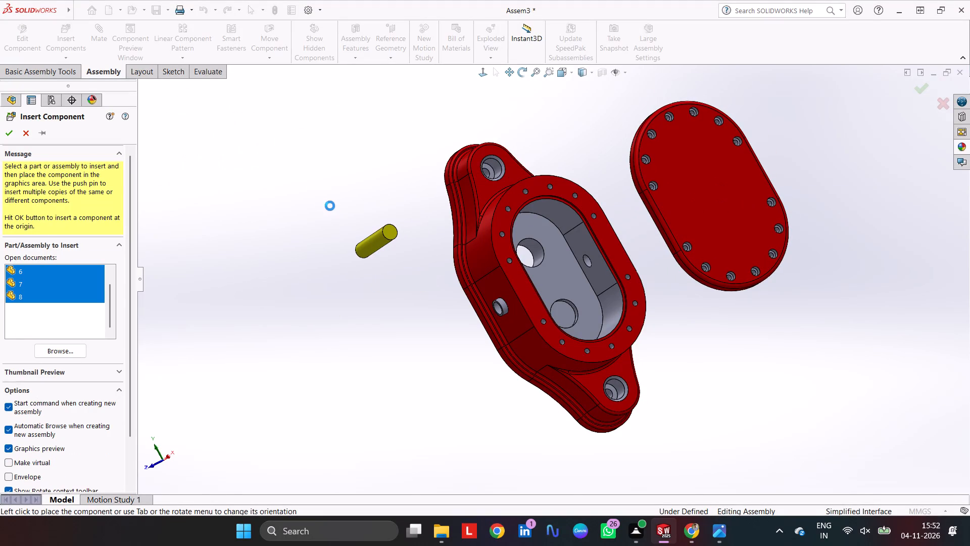
pyautogui.click(308, 264)
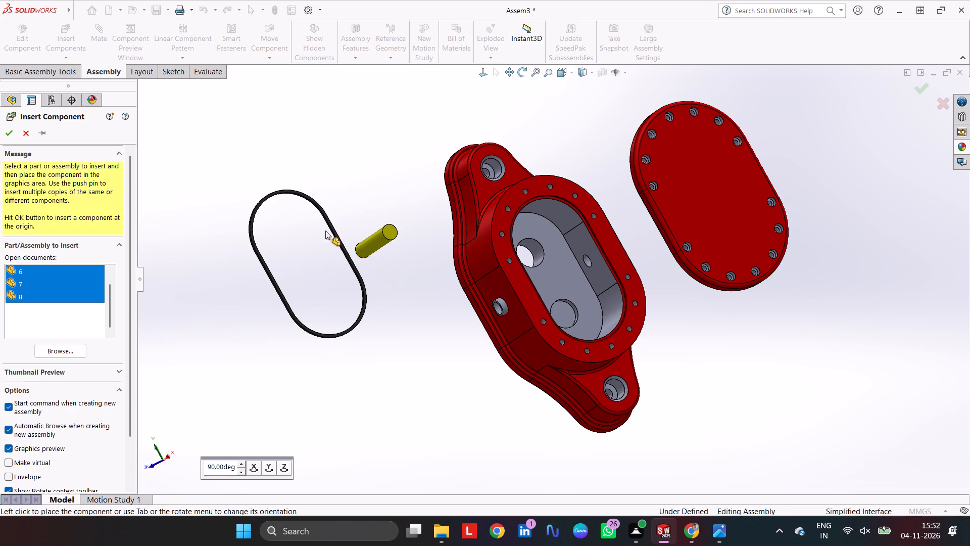
pyautogui.click(372, 206)
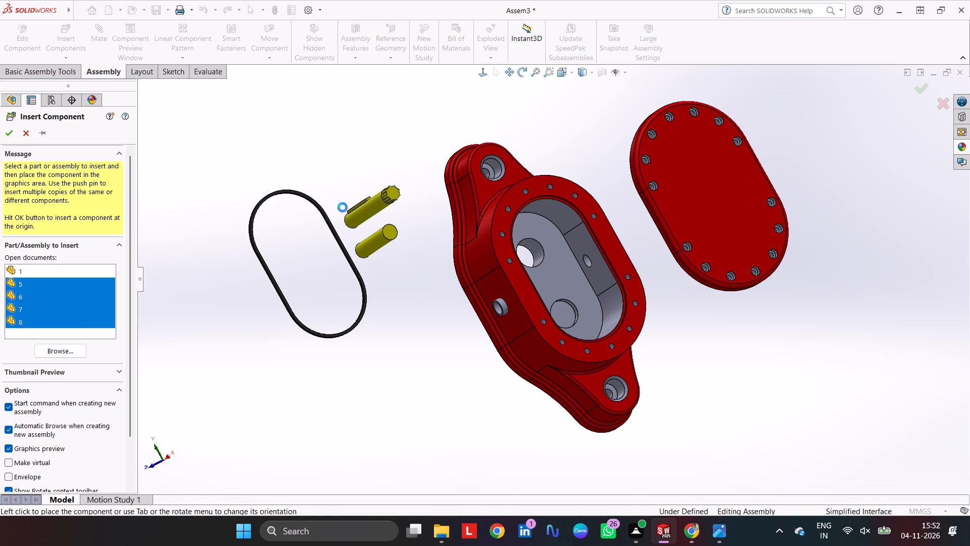
pyautogui.click(344, 178)
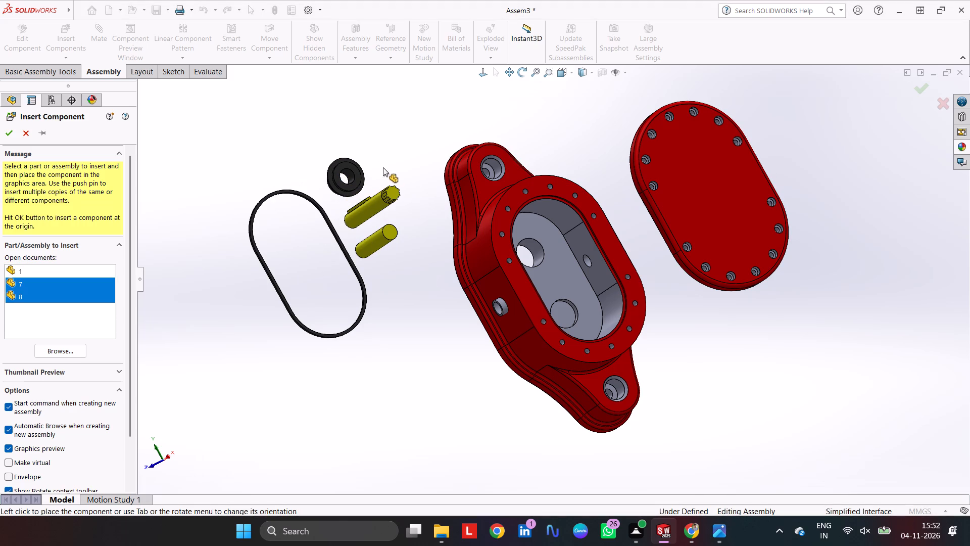
pyautogui.click(383, 164)
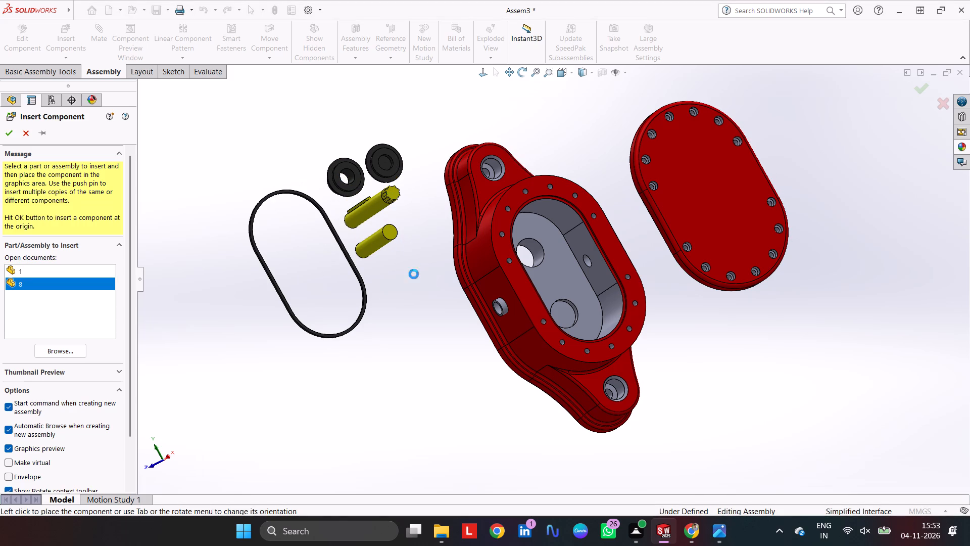
pyautogui.click(404, 278)
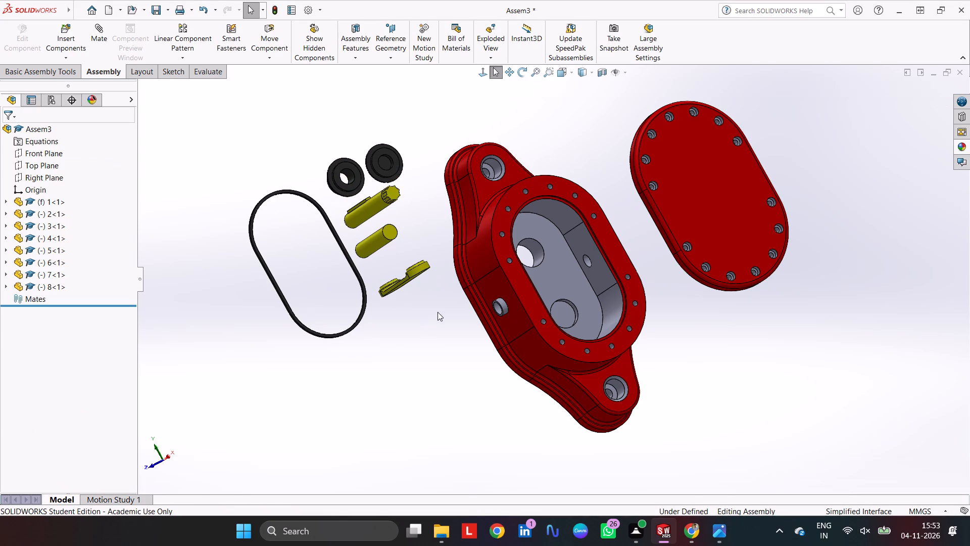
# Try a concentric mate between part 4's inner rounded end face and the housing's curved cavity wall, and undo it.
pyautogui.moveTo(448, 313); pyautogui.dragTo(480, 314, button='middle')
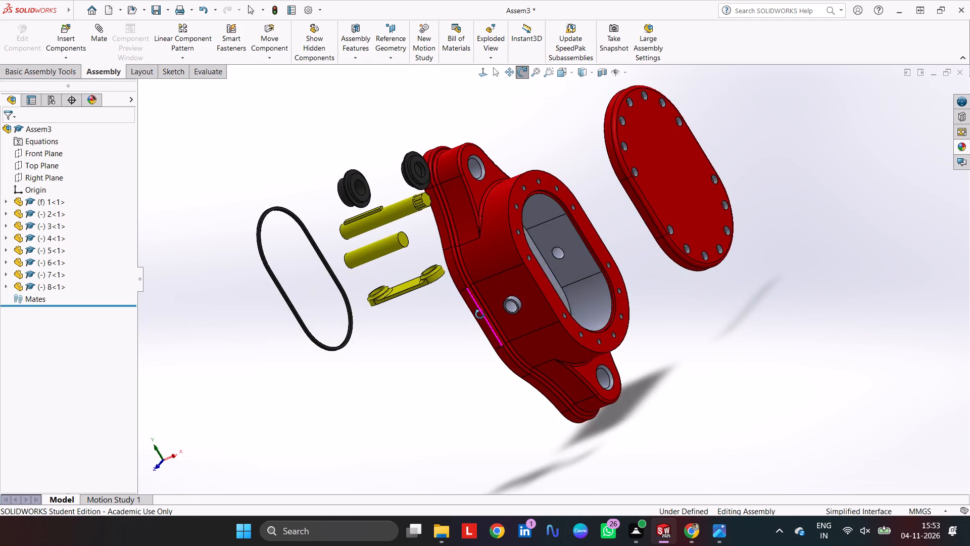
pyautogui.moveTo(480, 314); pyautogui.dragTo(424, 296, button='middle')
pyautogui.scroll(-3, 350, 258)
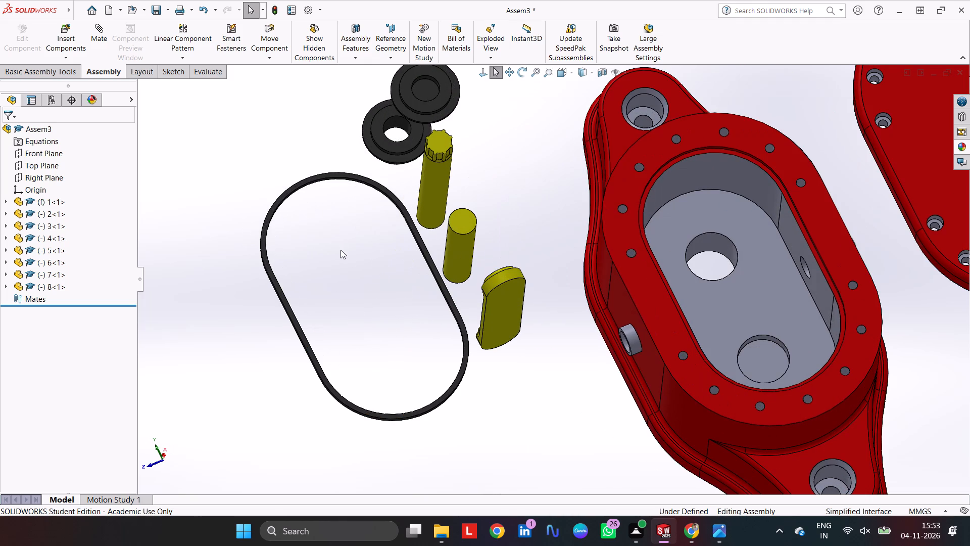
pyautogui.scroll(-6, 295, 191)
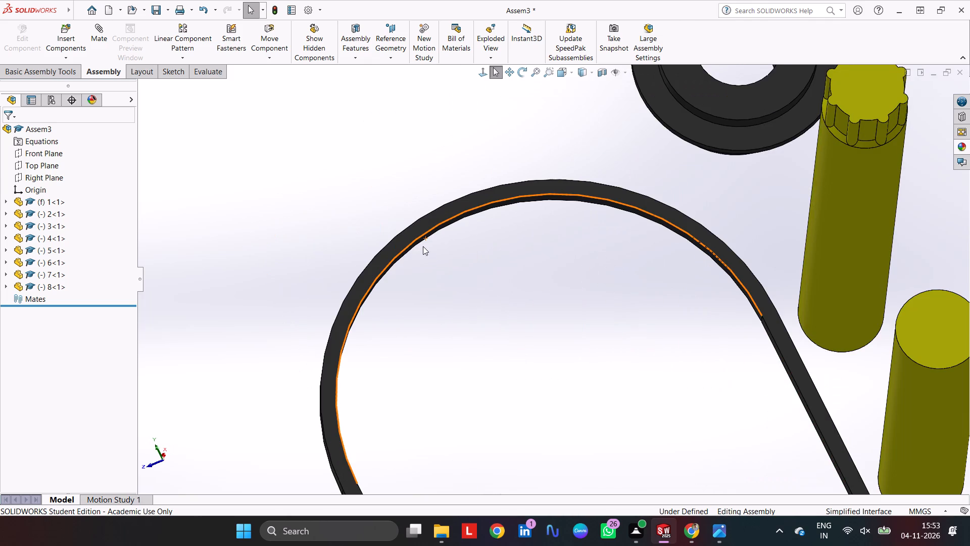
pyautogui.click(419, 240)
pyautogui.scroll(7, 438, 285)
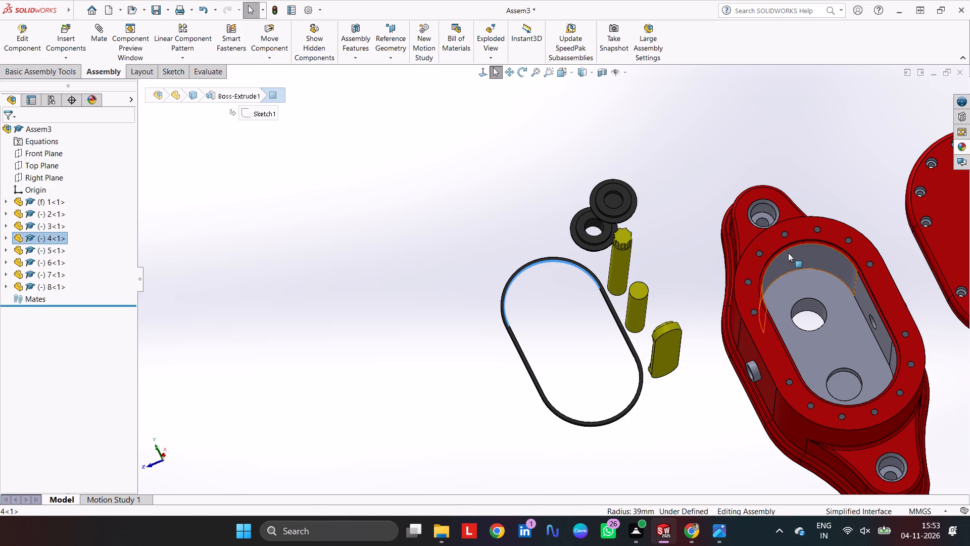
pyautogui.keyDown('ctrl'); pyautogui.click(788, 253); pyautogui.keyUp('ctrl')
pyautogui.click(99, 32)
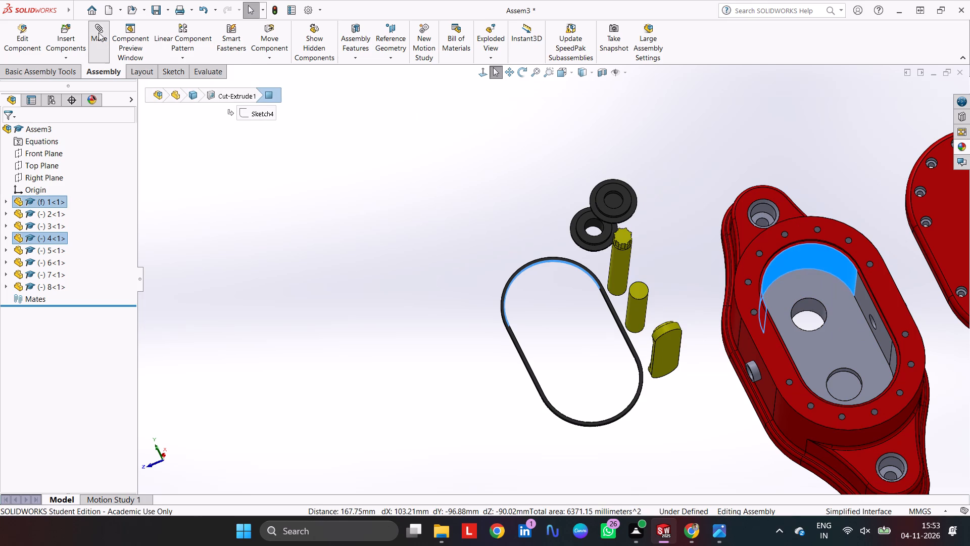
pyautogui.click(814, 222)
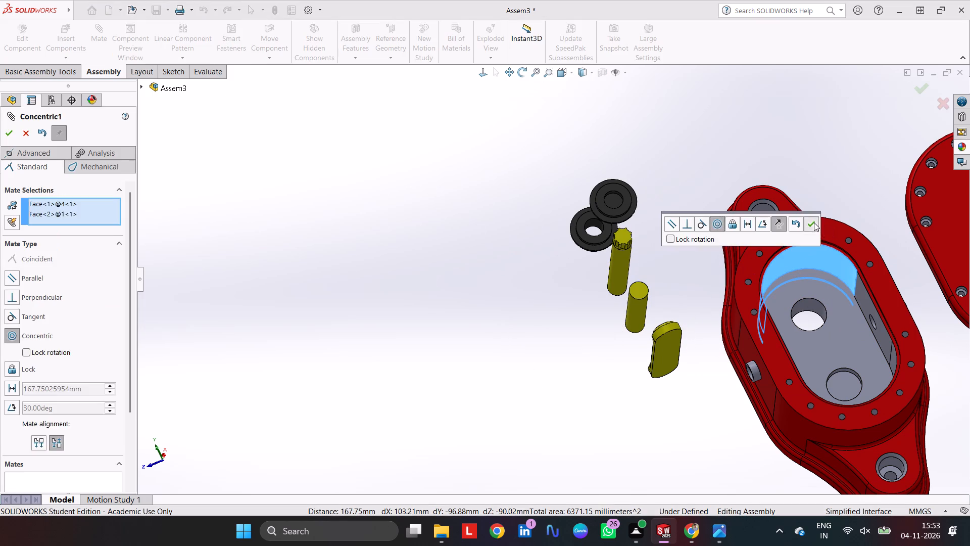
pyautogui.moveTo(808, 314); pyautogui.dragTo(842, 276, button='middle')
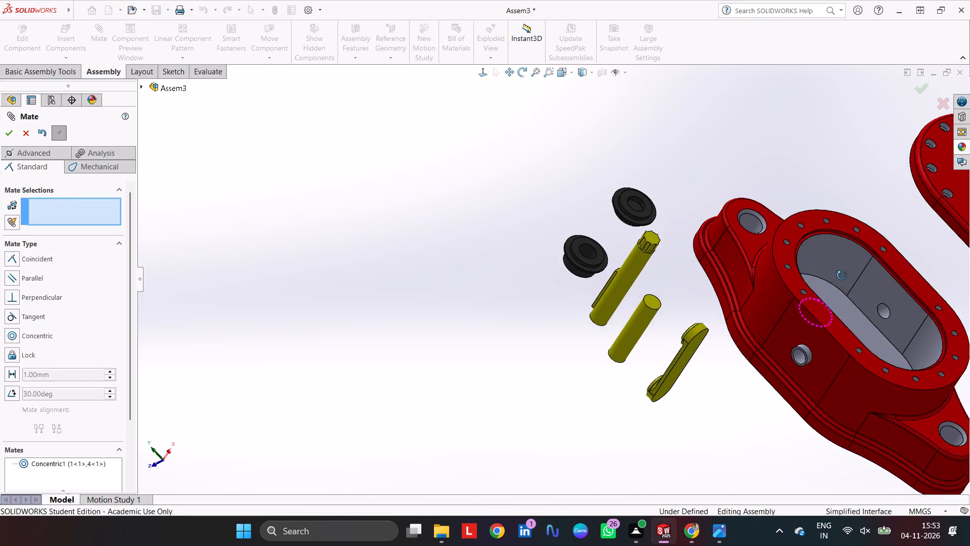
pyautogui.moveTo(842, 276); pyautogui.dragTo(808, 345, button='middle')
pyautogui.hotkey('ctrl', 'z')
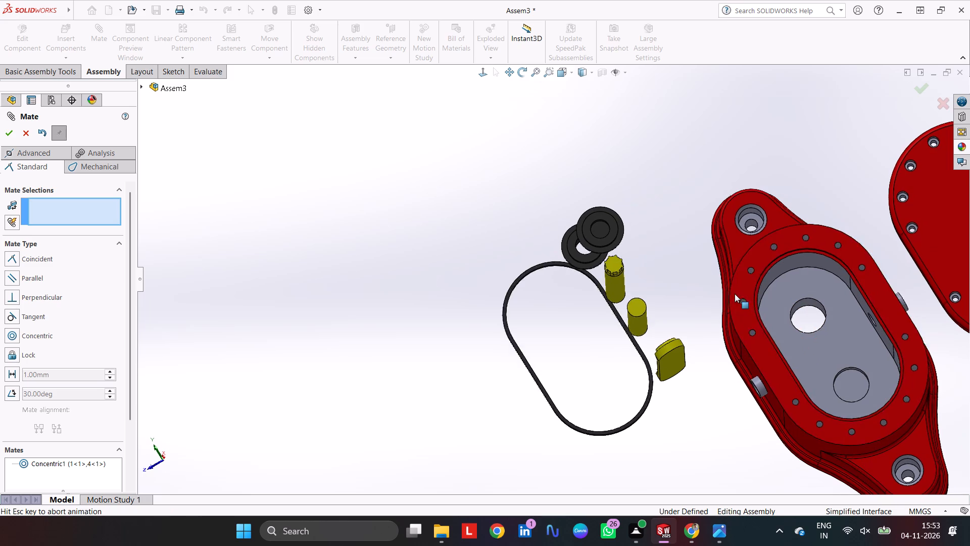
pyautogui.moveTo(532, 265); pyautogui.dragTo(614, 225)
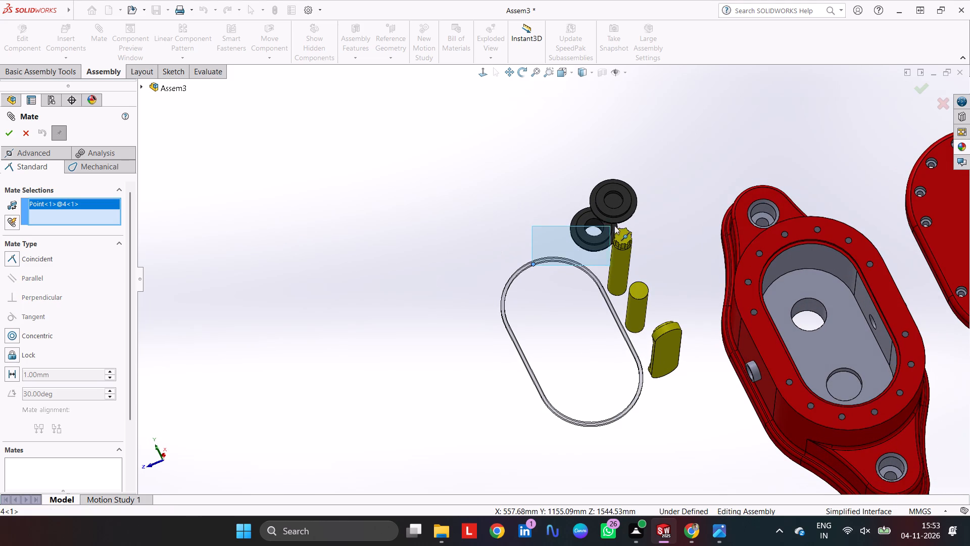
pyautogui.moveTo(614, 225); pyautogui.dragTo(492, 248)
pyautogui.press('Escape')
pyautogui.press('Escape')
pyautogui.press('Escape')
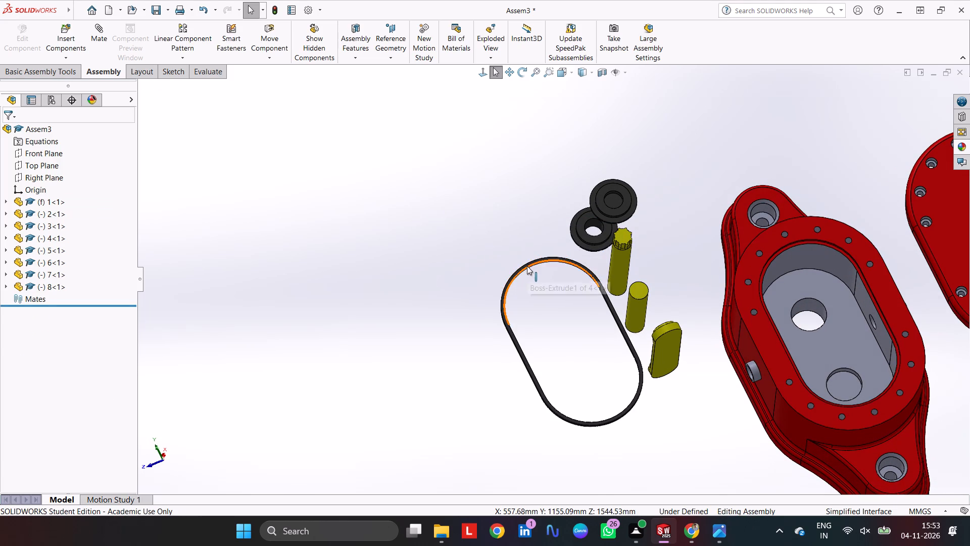
# Bring the black ring, part 4, up to the housing opening and mate its inner rounded face concentric with the curved cavity wall.
pyautogui.moveTo(527, 266); pyautogui.dragTo(827, 135)
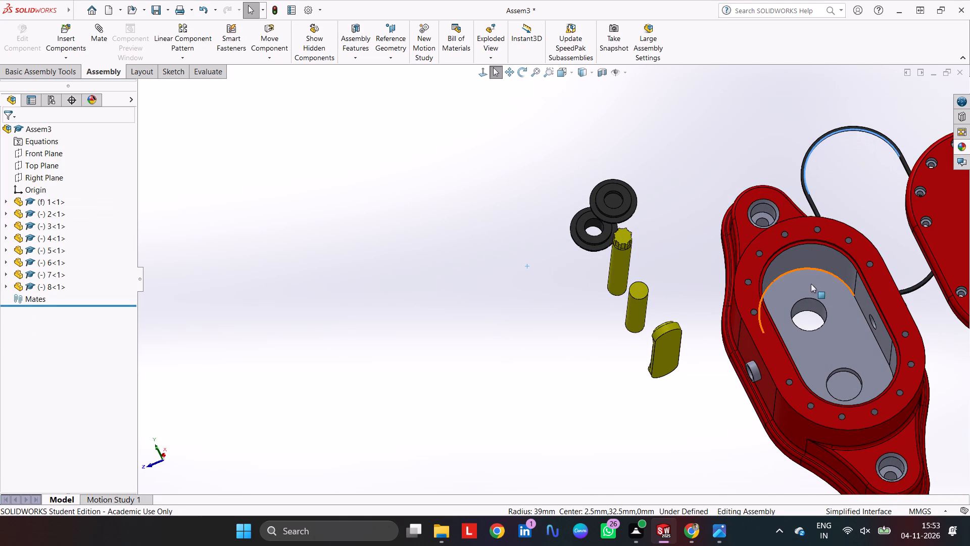
pyautogui.moveTo(811, 284); pyautogui.dragTo(906, 444, button='middle')
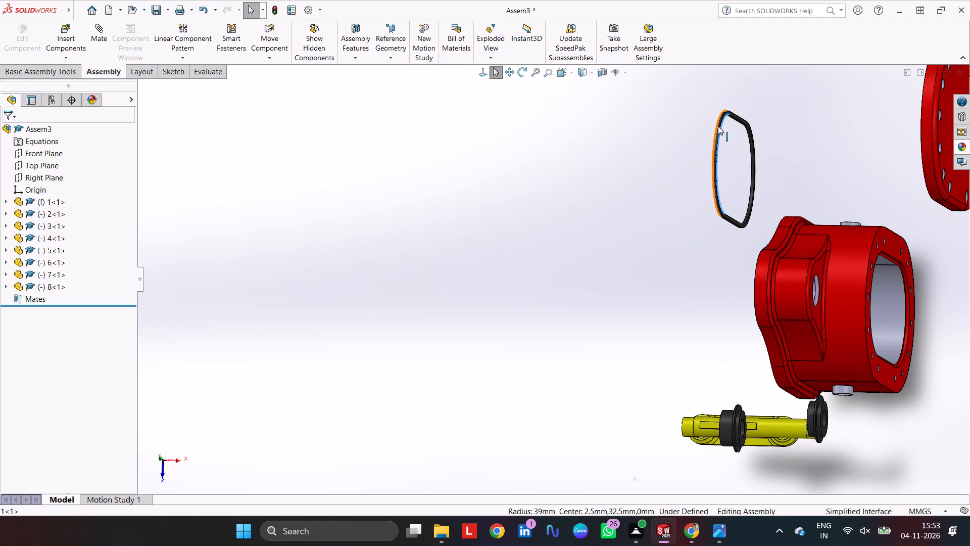
pyautogui.moveTo(718, 126); pyautogui.dragTo(888, 271)
pyautogui.moveTo(868, 257); pyautogui.dragTo(742, 231, button='middle')
pyautogui.scroll(-1, 917, 297)
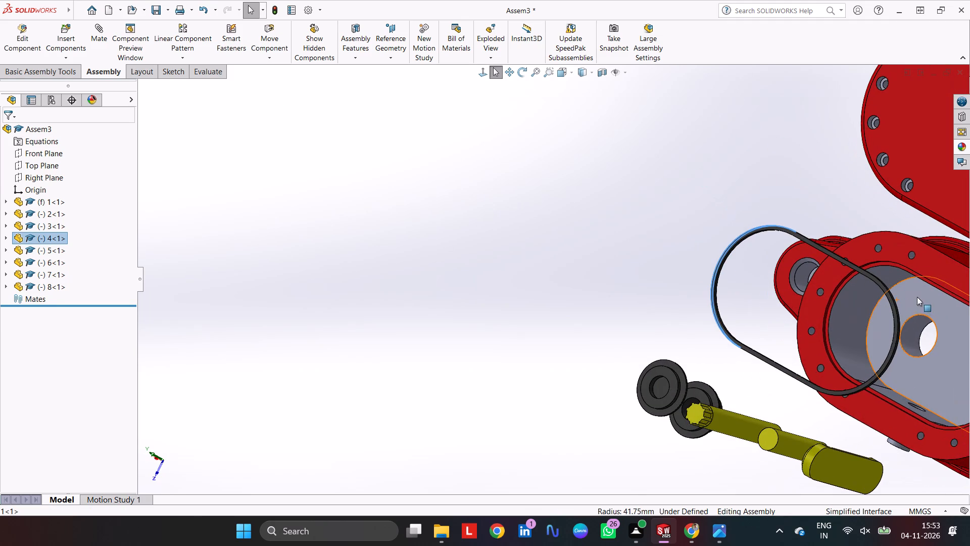
pyautogui.click(607, 241)
pyautogui.keyDown('ctrl'); pyautogui.scroll(-5, 824, 324); pyautogui.keyUp('ctrl')
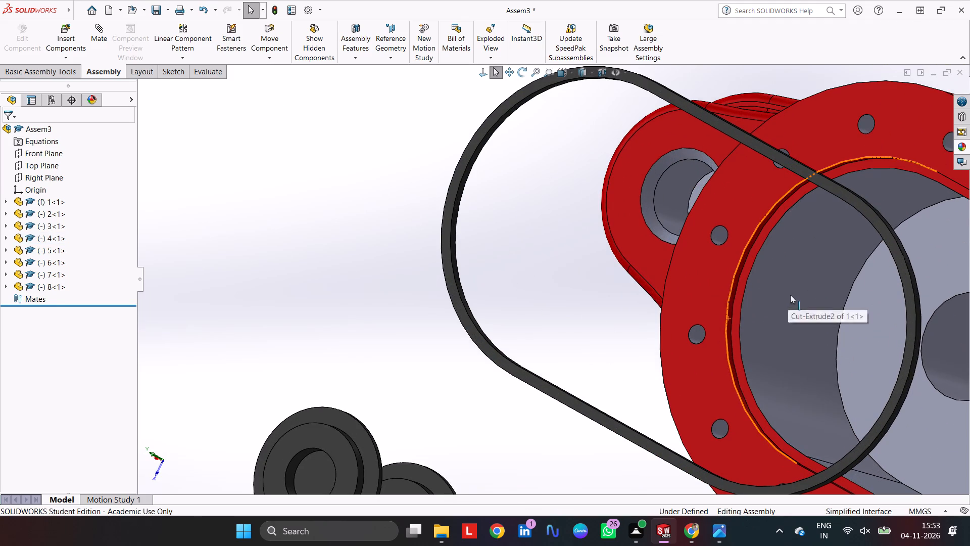
pyautogui.click(790, 295)
pyautogui.keyDown('ctrl'); pyautogui.click(496, 127); pyautogui.keyUp('ctrl')
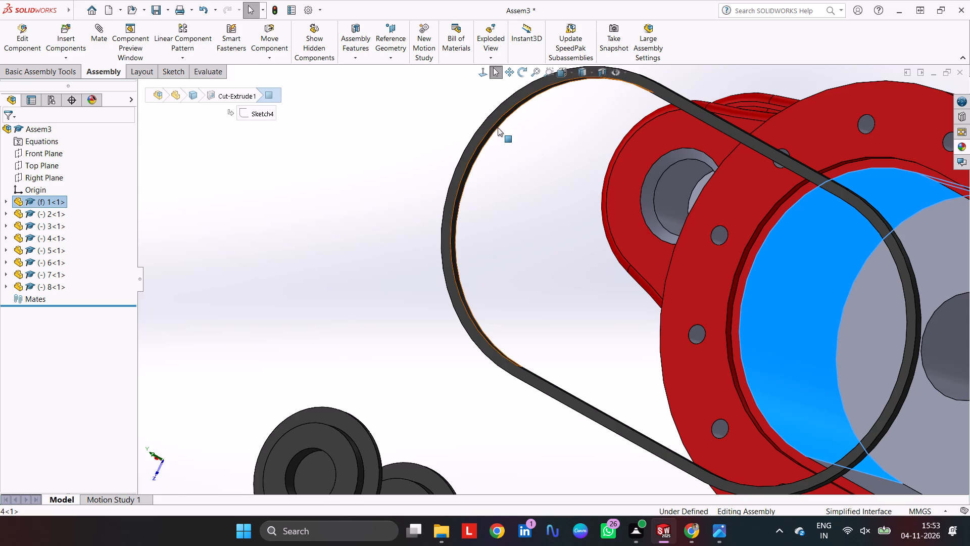
pyautogui.click(94, 27)
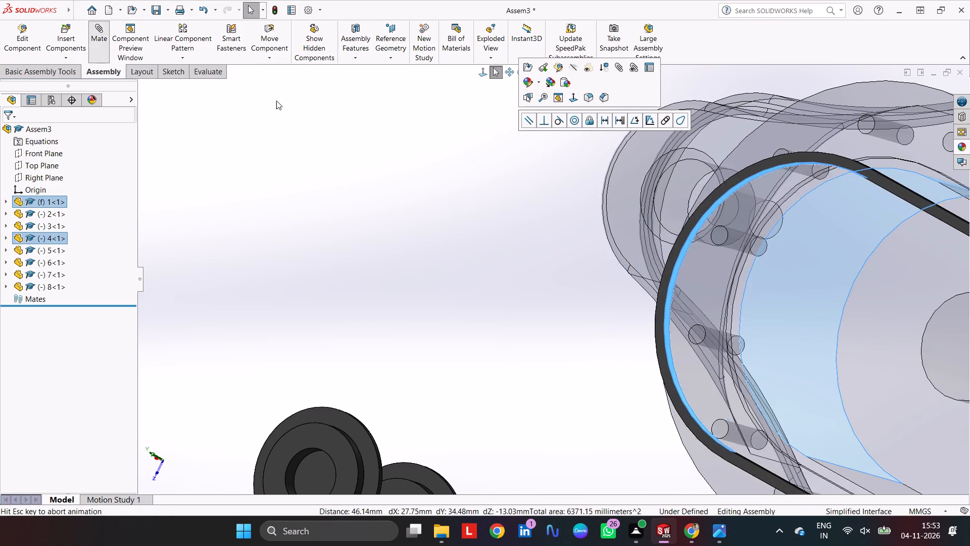
pyautogui.click(683, 132)
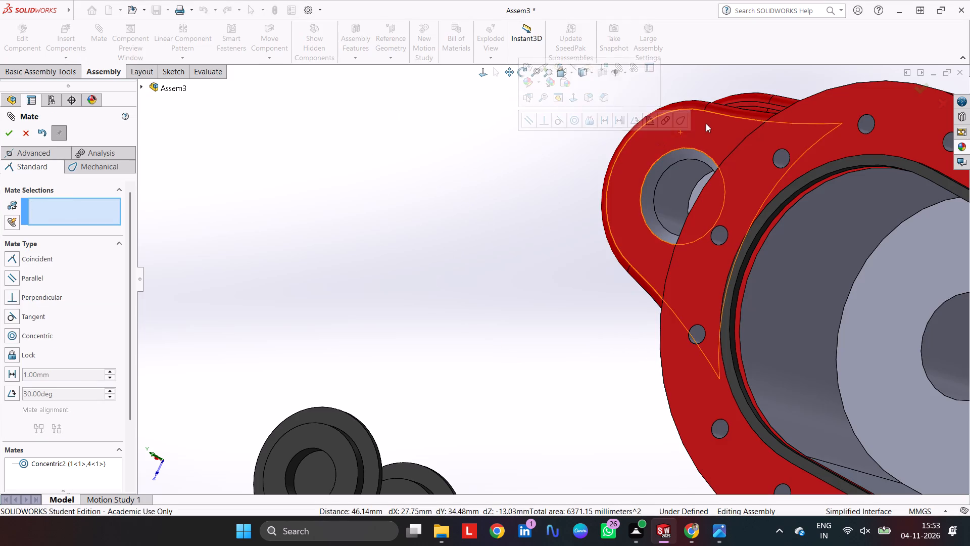
# Pull part 4 clear of the housing and mate its flat side face coincident with the floor of the housing's seal groove.
pyautogui.scroll(-4, 763, 243)
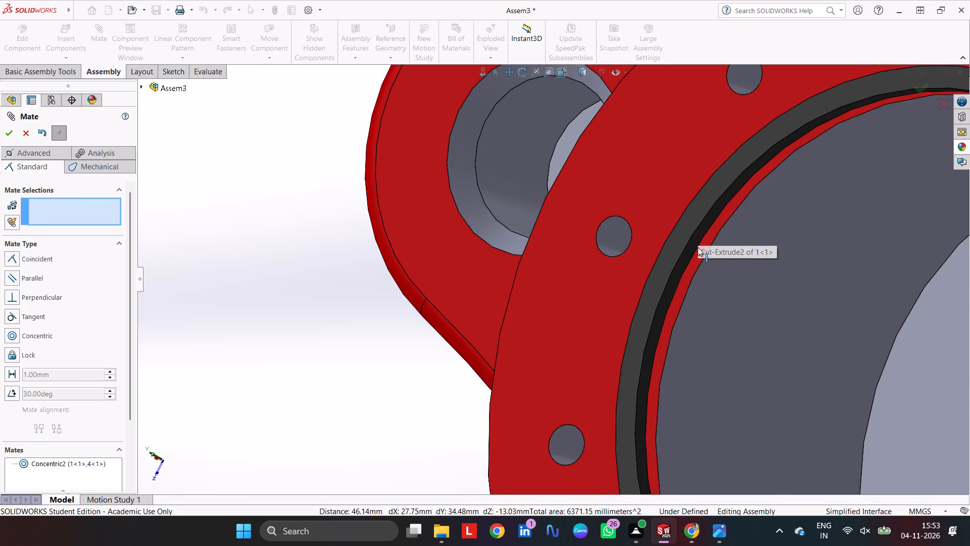
pyautogui.moveTo(696, 224); pyautogui.dragTo(630, 189)
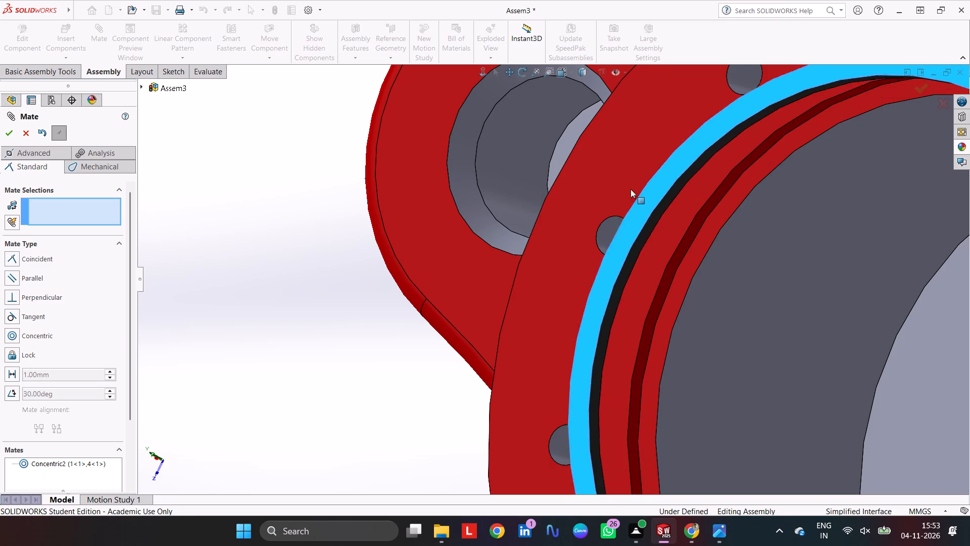
pyautogui.moveTo(630, 189); pyautogui.dragTo(414, 125)
pyautogui.click(720, 217)
pyautogui.moveTo(777, 279); pyautogui.dragTo(770, 276, button='middle')
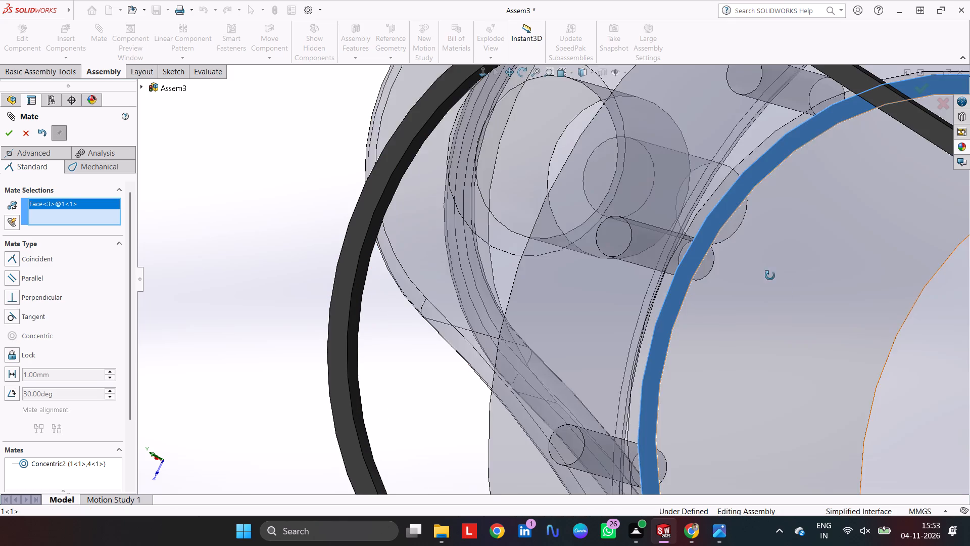
pyautogui.moveTo(770, 276); pyautogui.dragTo(681, 298, button='middle')
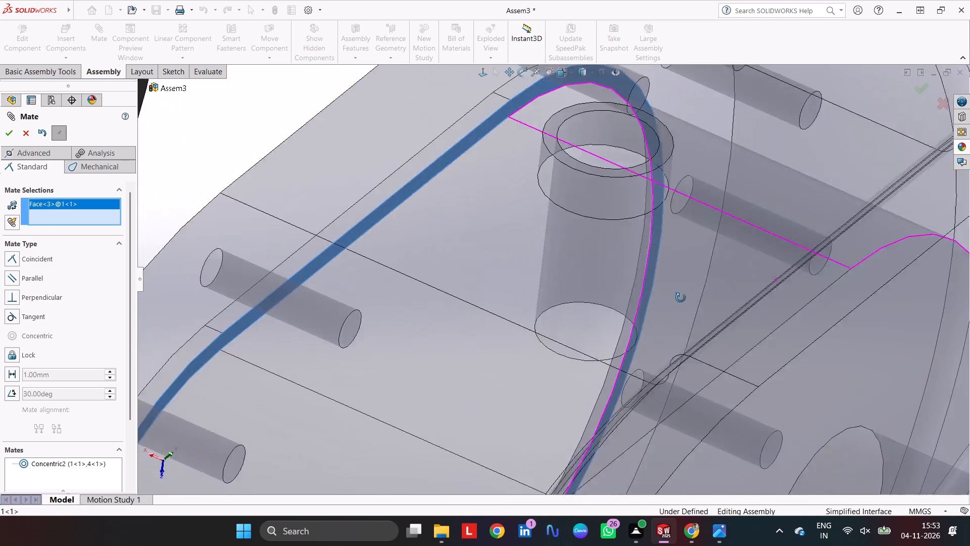
pyautogui.moveTo(681, 298); pyautogui.dragTo(767, 297, button='middle')
pyautogui.scroll(6, 753, 308)
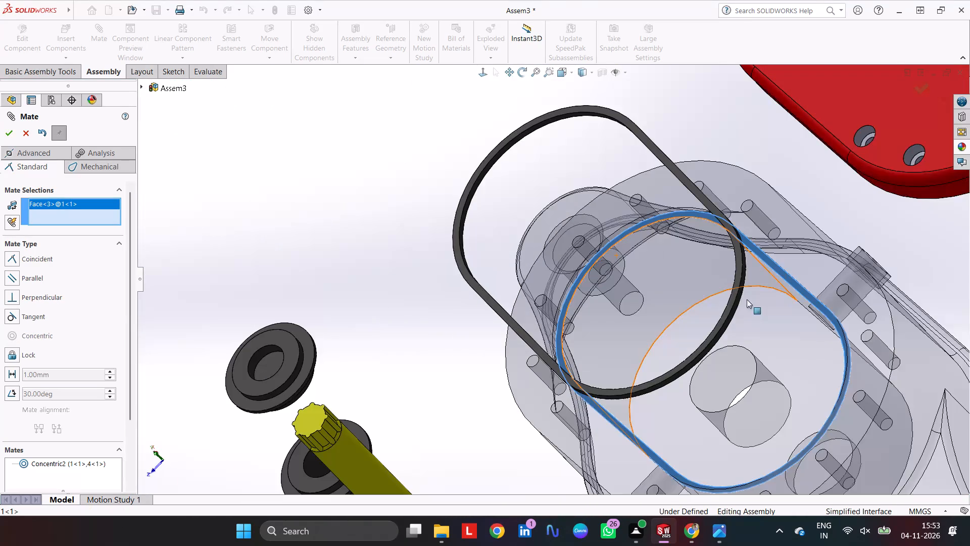
pyautogui.moveTo(648, 272); pyautogui.dragTo(710, 341, button='middle')
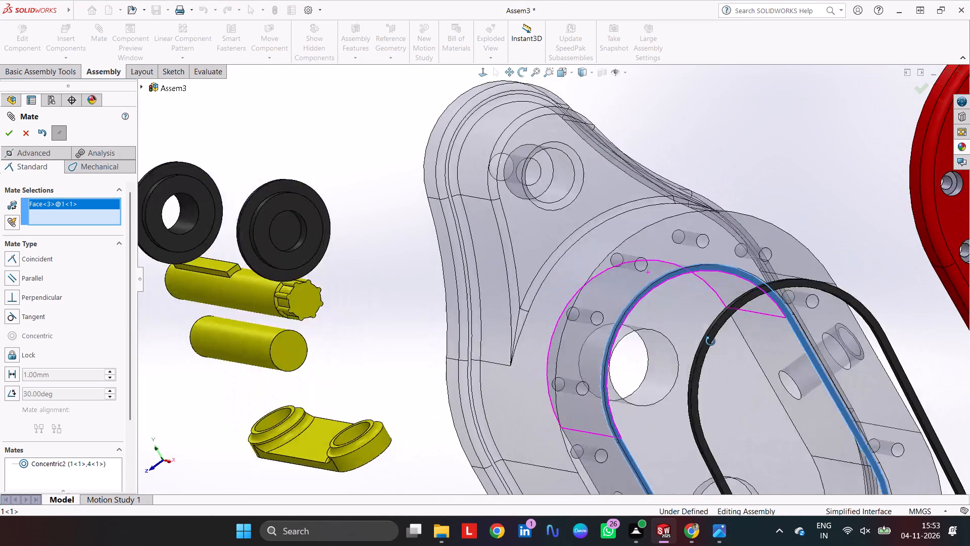
pyautogui.moveTo(710, 341); pyautogui.dragTo(562, 243, button='middle')
pyautogui.scroll(-6, 415, 199)
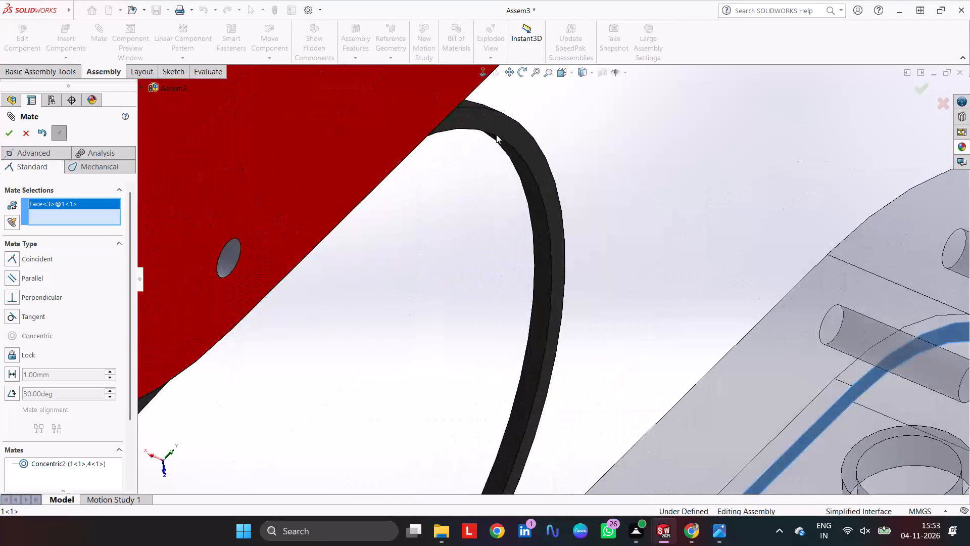
pyautogui.click(526, 139)
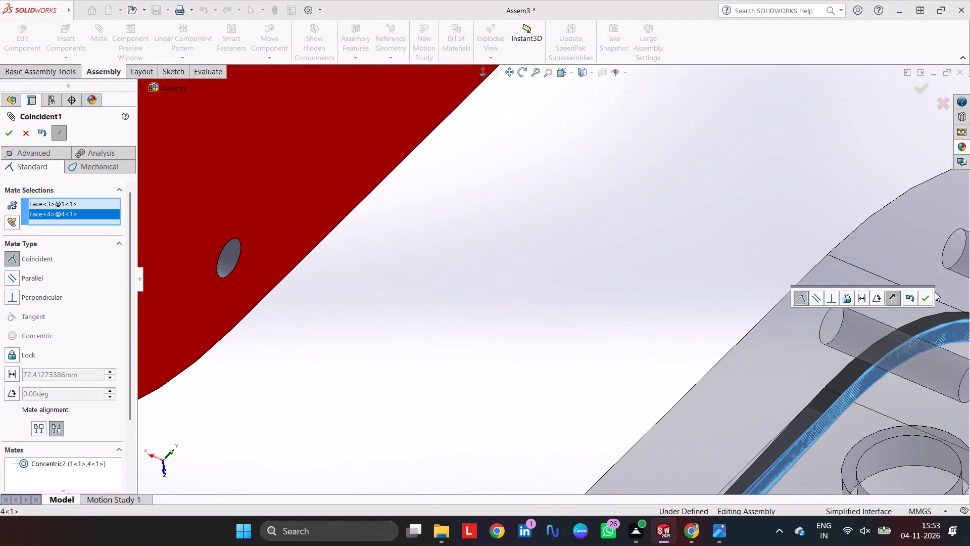
pyautogui.click(924, 297)
# Swing part 4 off the opening and mate its other rounded end face concentric with the housing's lower curved cavity wall.
pyautogui.hotkey('ctrl', '7')
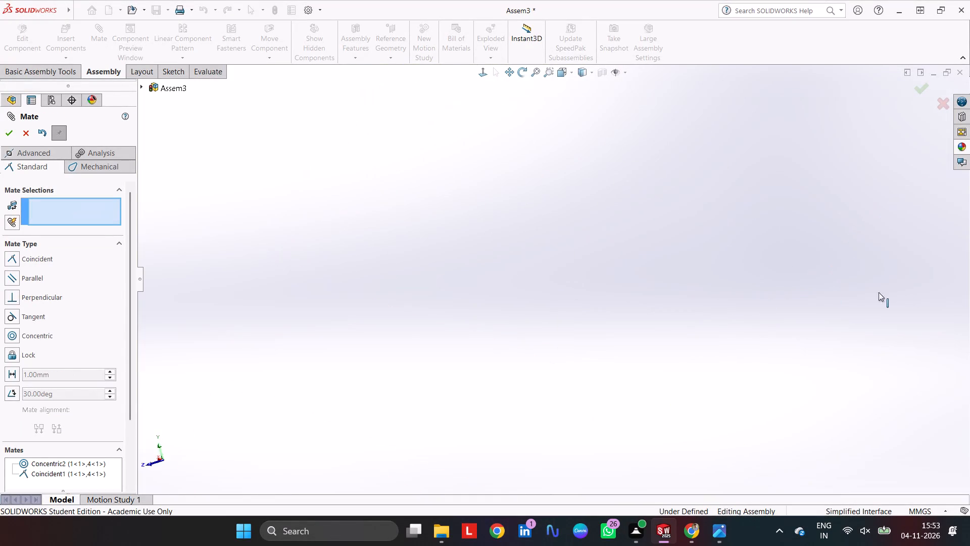
pyautogui.scroll(-5, 557, 312)
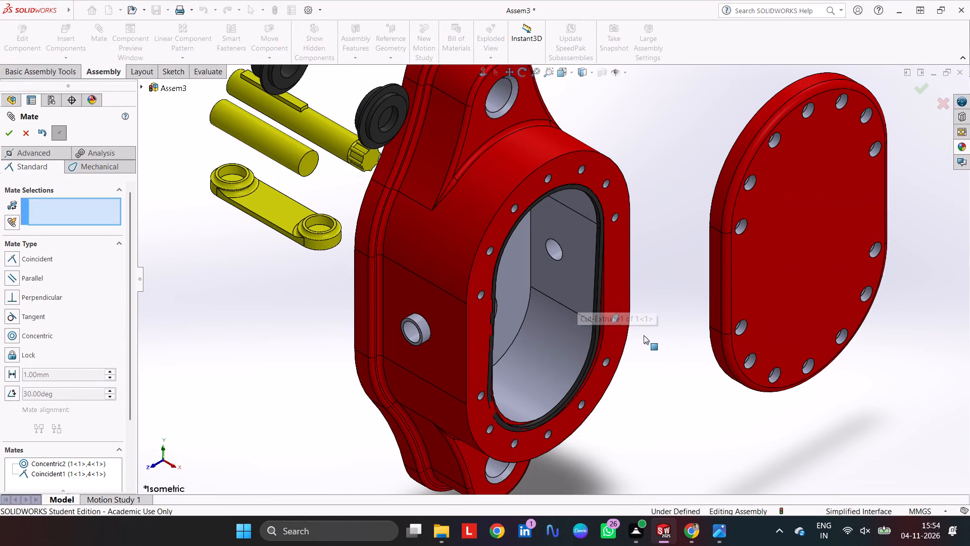
pyautogui.scroll(-5, 565, 389)
pyautogui.moveTo(547, 401); pyautogui.dragTo(573, 381)
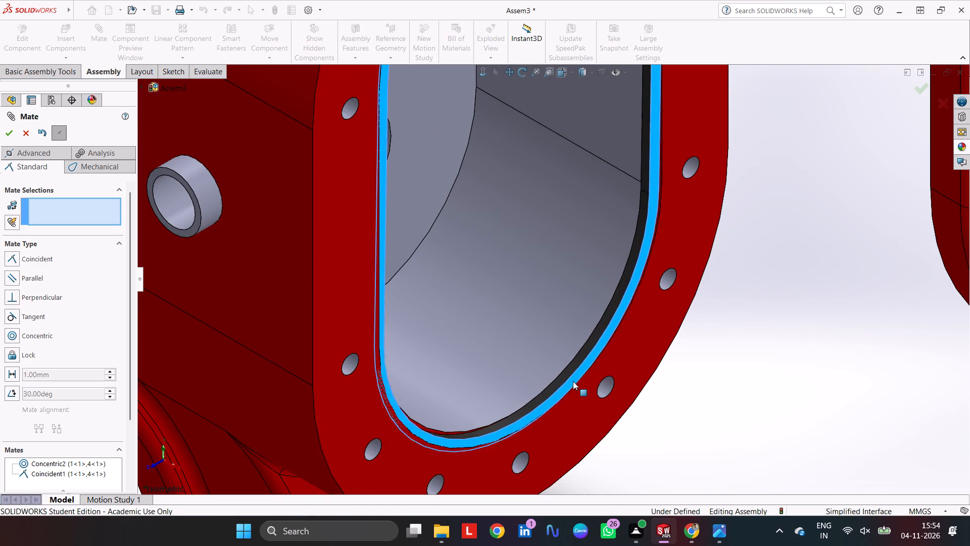
pyautogui.moveTo(573, 381); pyautogui.dragTo(731, 89)
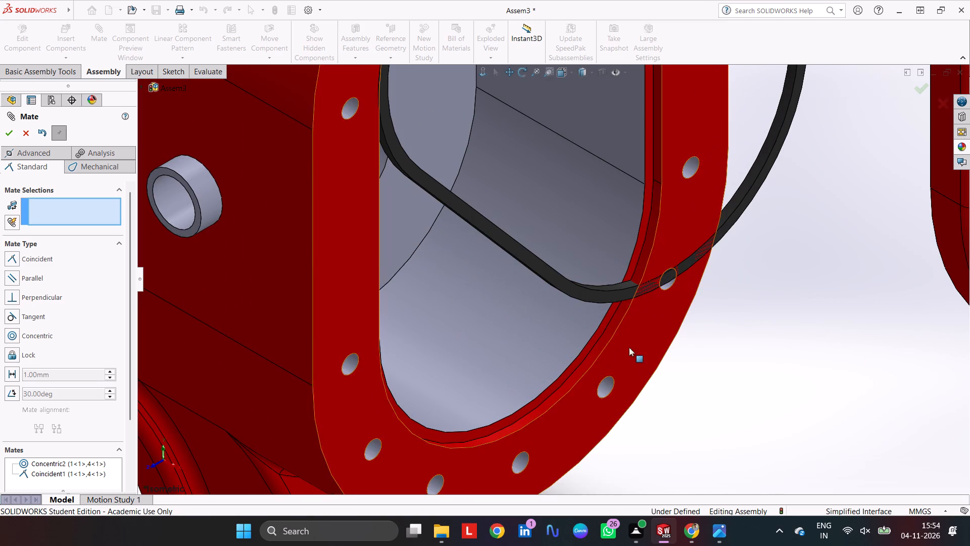
pyautogui.click(554, 338)
pyautogui.click(752, 180)
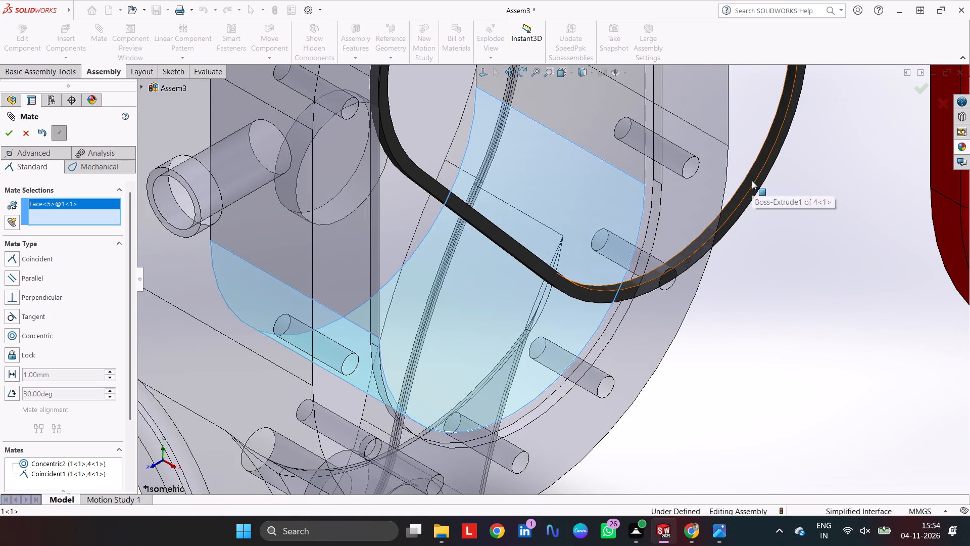
pyautogui.click(522, 299)
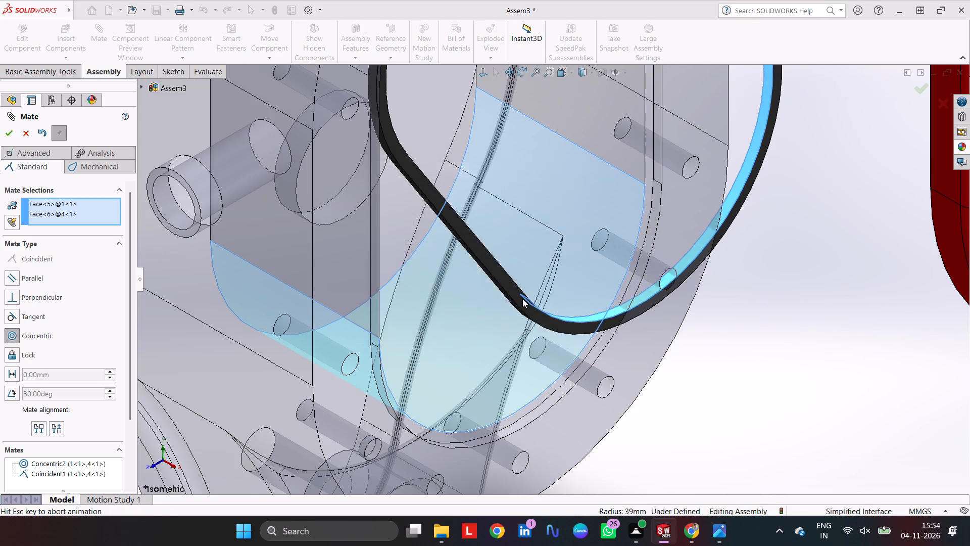
pyautogui.press('Return')
# Mate the cylindrical outer face of part 6 concentric with the upper through hole in the housing's cavity floor.
pyautogui.scroll(5, 600, 286)
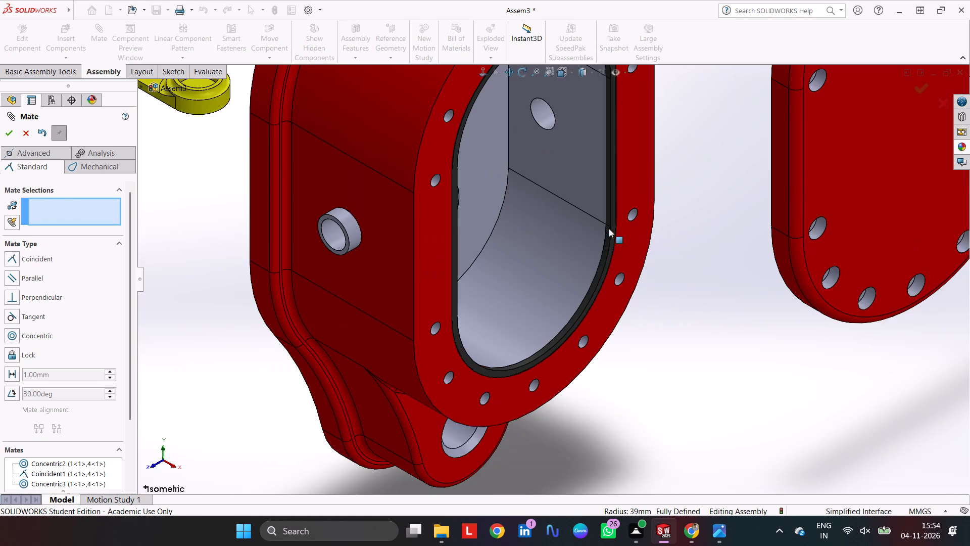
pyautogui.scroll(3, 609, 229)
pyautogui.moveTo(574, 259); pyautogui.dragTo(553, 225, button='middle')
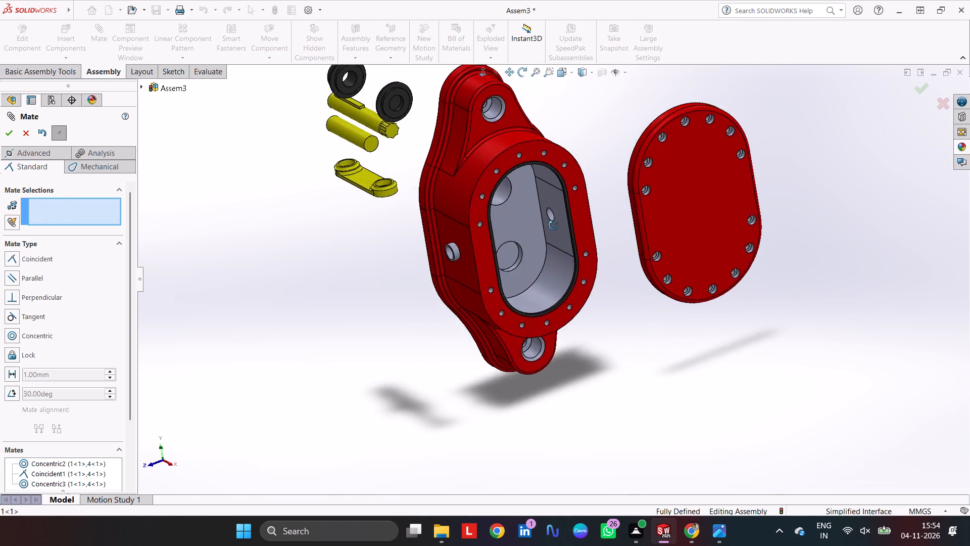
pyautogui.moveTo(553, 225); pyautogui.dragTo(566, 195, button='middle')
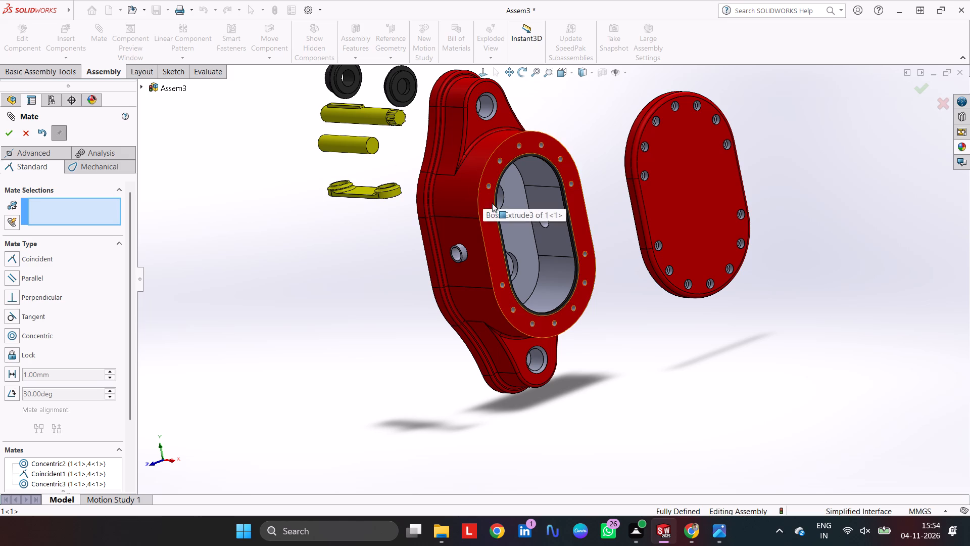
pyautogui.moveTo(543, 221); pyautogui.dragTo(527, 218, button='middle')
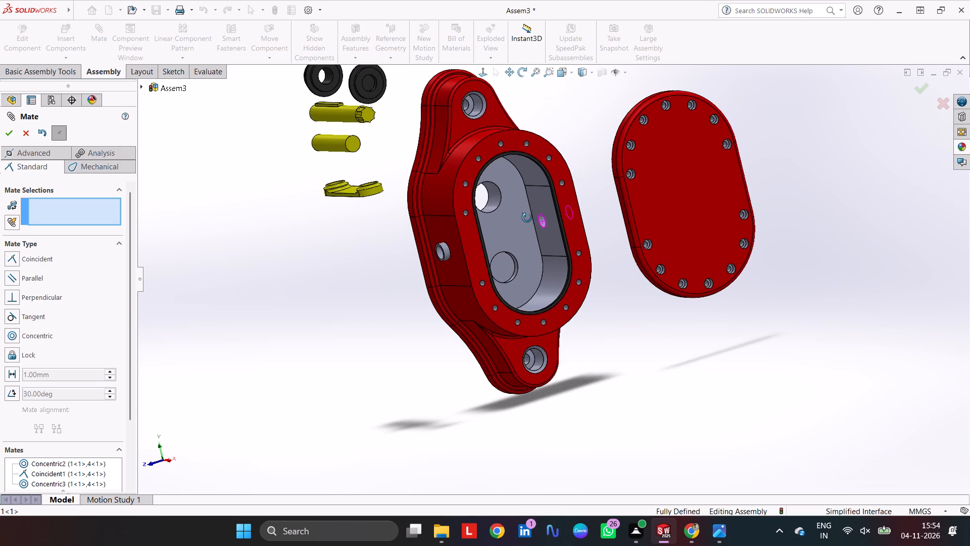
pyautogui.moveTo(527, 218); pyautogui.dragTo(531, 225, button='middle')
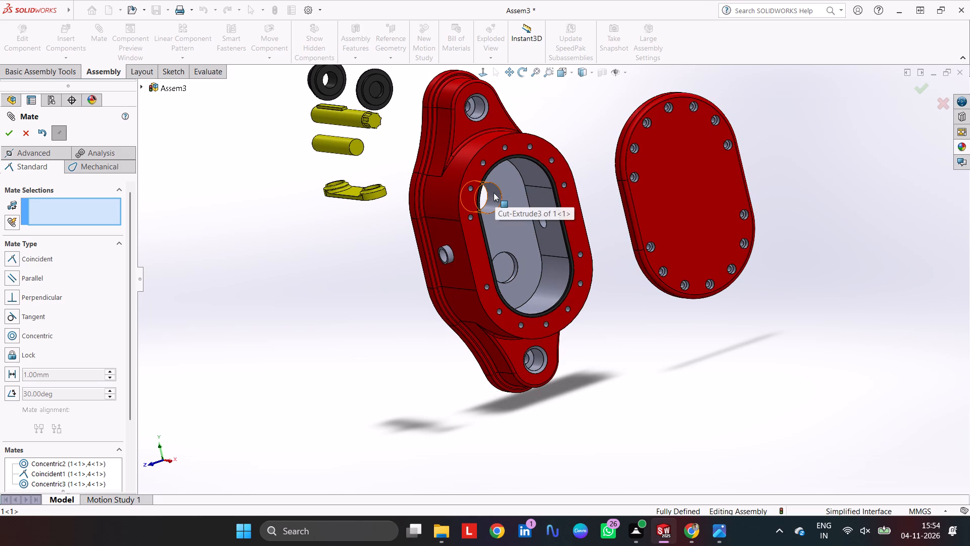
pyautogui.scroll(-2, 482, 203)
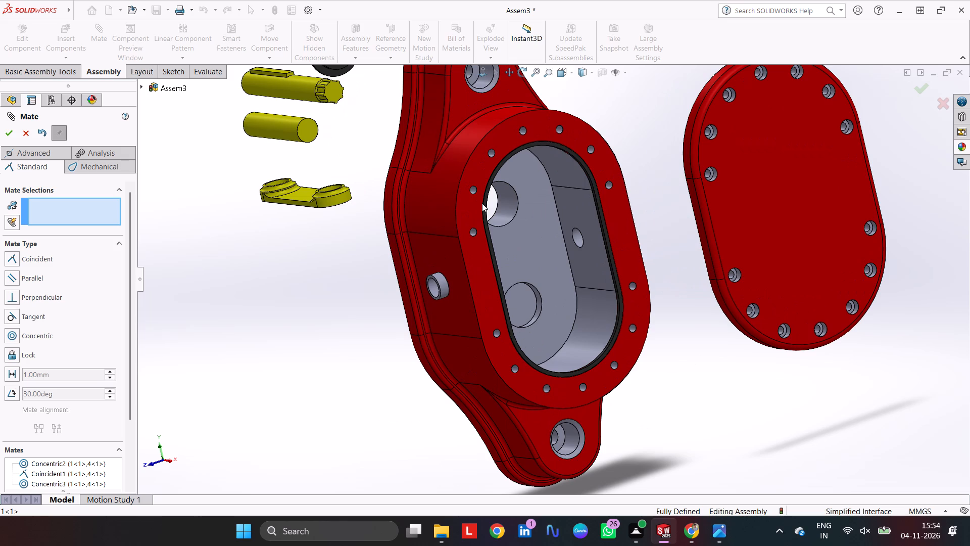
pyautogui.scroll(2, 482, 203)
pyautogui.scroll(-1, 476, 214)
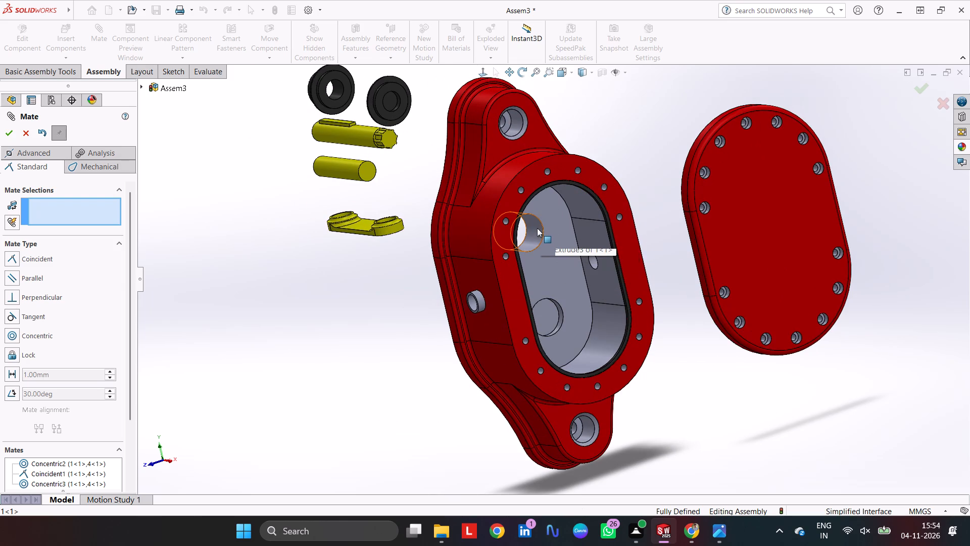
pyautogui.moveTo(417, 220); pyautogui.dragTo(471, 274, button='middle')
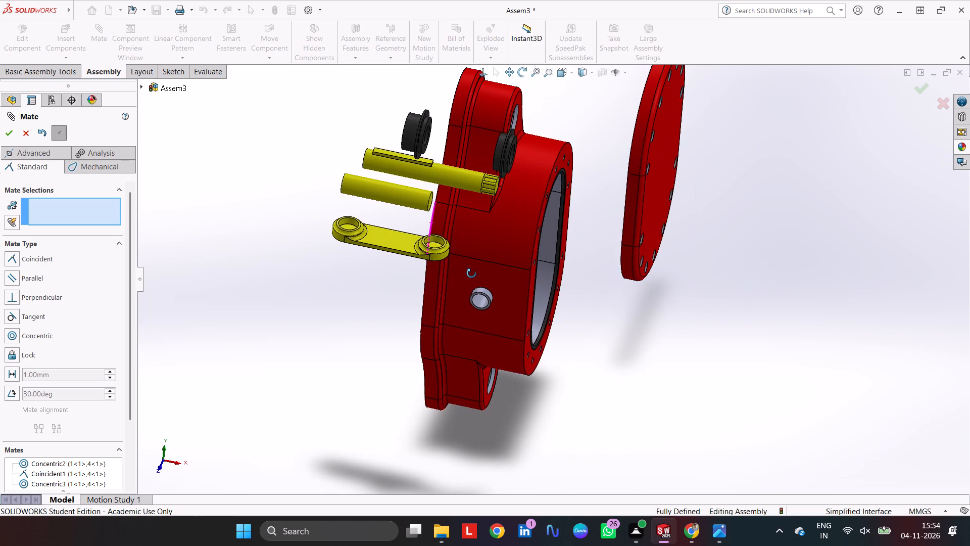
pyautogui.moveTo(471, 274); pyautogui.dragTo(423, 203, button='middle')
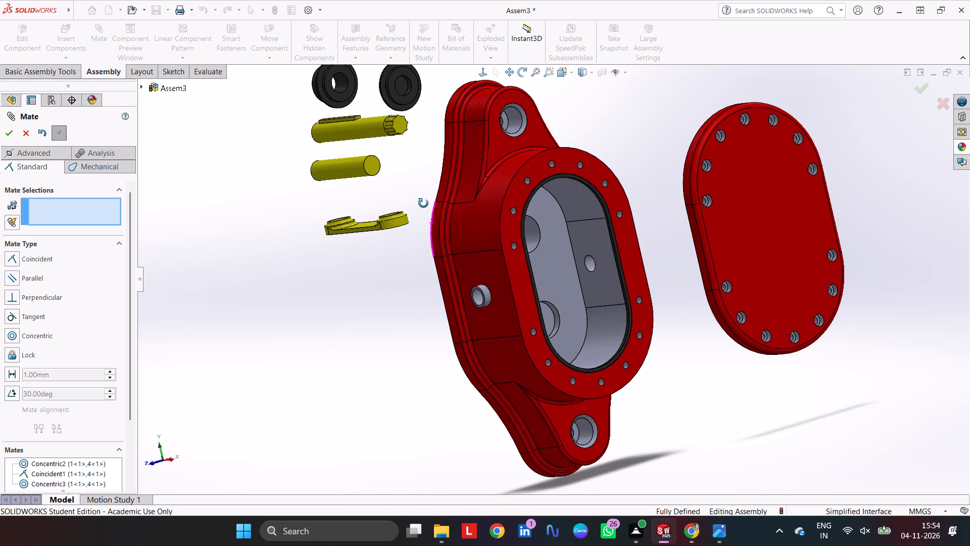
pyautogui.moveTo(423, 203); pyautogui.dragTo(423, 211, button='middle')
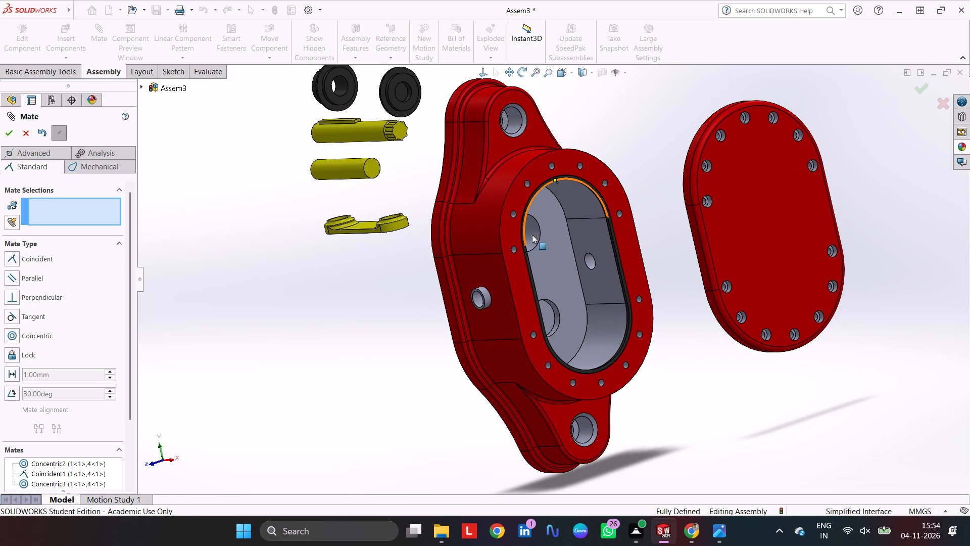
pyautogui.click(531, 234)
pyautogui.moveTo(441, 213); pyautogui.dragTo(505, 260, button='middle')
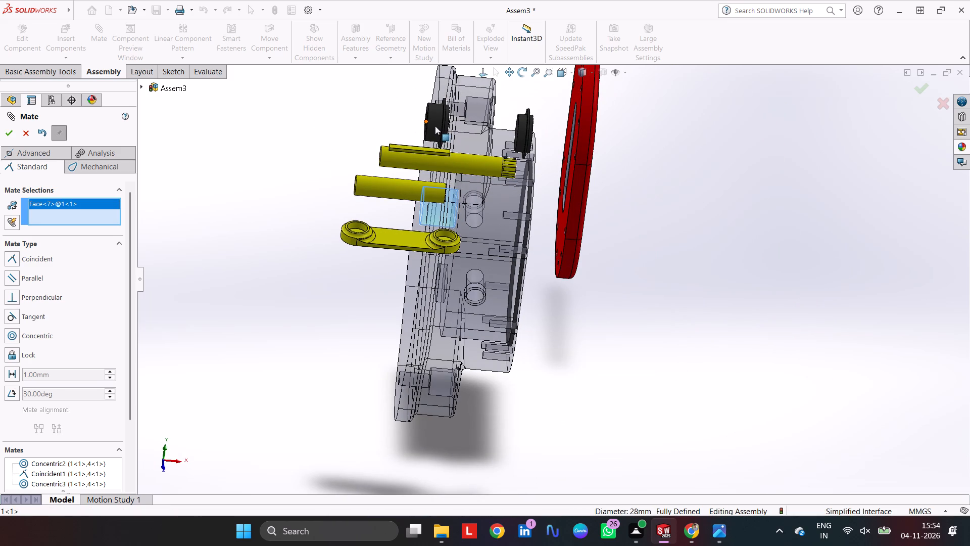
pyautogui.click(435, 126)
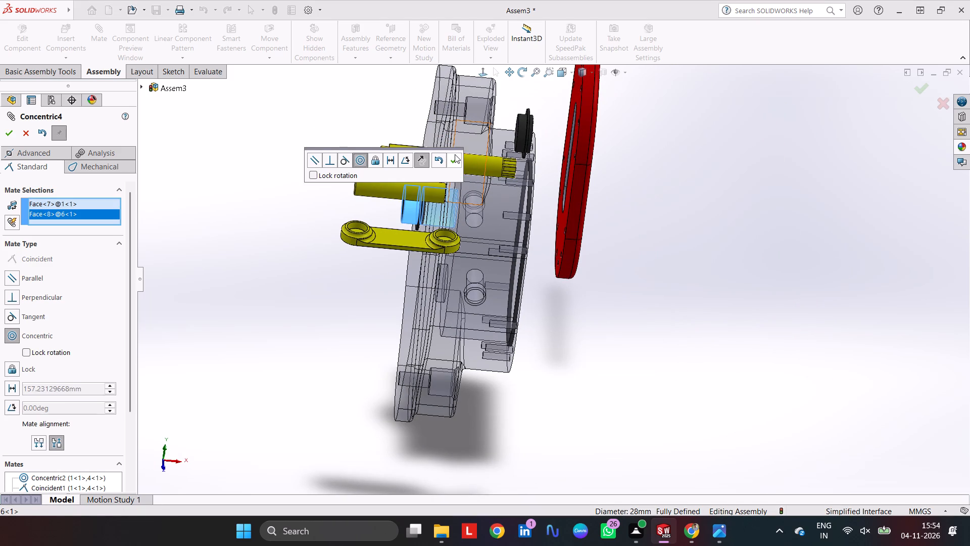
pyautogui.click(455, 154)
# Slide part 6 along its hole axis through to the open cavity side of the housing.
pyautogui.moveTo(477, 210); pyautogui.dragTo(521, 271, button='middle')
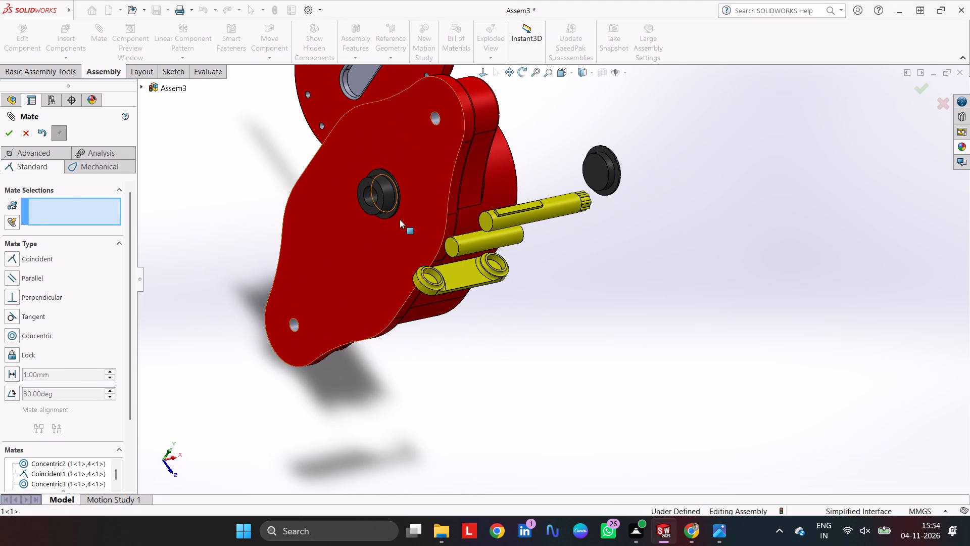
pyautogui.moveTo(390, 197); pyautogui.dragTo(544, 172)
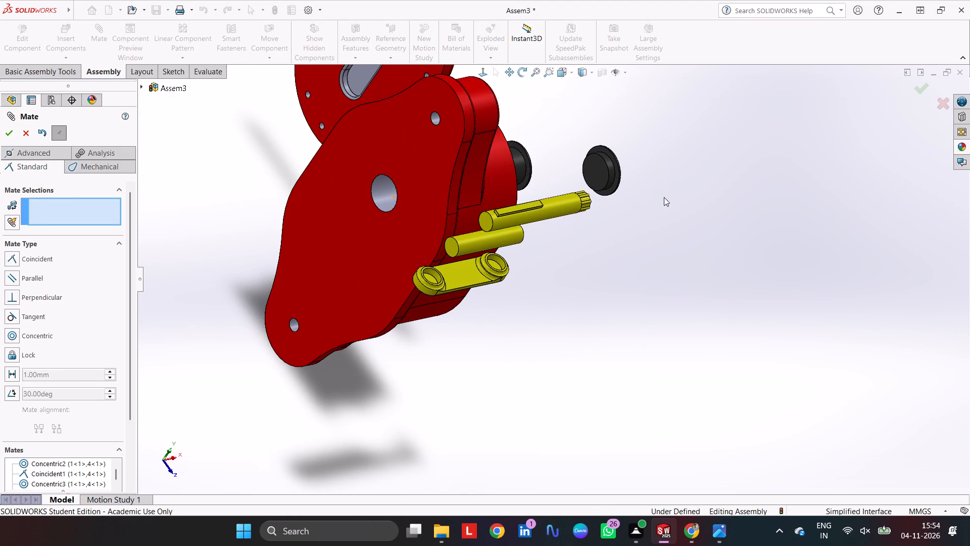
# Mate the cylindrical boss face of part 7 concentric with the lower blind hole in the housing's cavity floor.
pyautogui.moveTo(658, 198); pyautogui.dragTo(627, 197, button='middle')
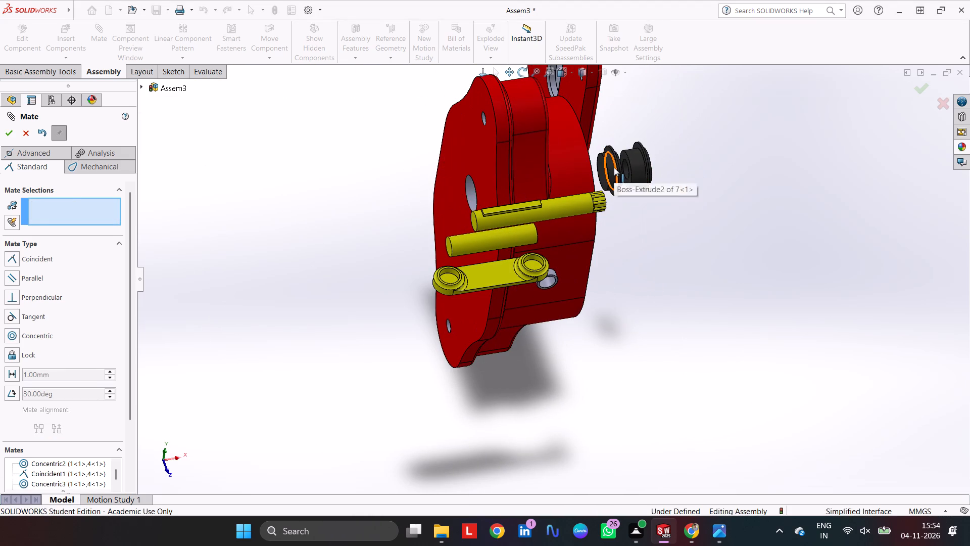
pyautogui.click(611, 171)
pyautogui.moveTo(697, 260); pyautogui.dragTo(626, 226, button='middle')
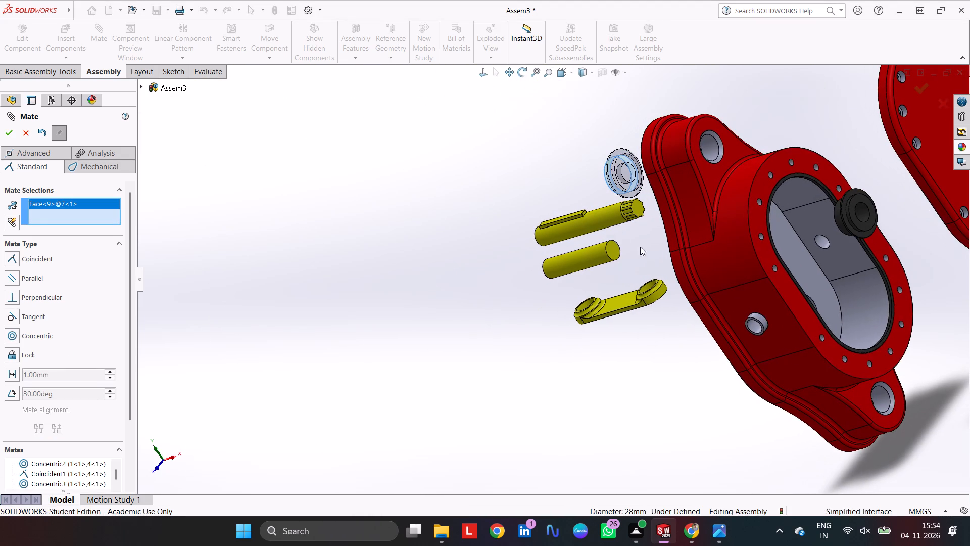
pyautogui.scroll(-1, 829, 291)
pyautogui.moveTo(826, 290); pyautogui.dragTo(790, 304, button='middle')
pyautogui.moveTo(802, 304); pyautogui.dragTo(818, 286, button='middle')
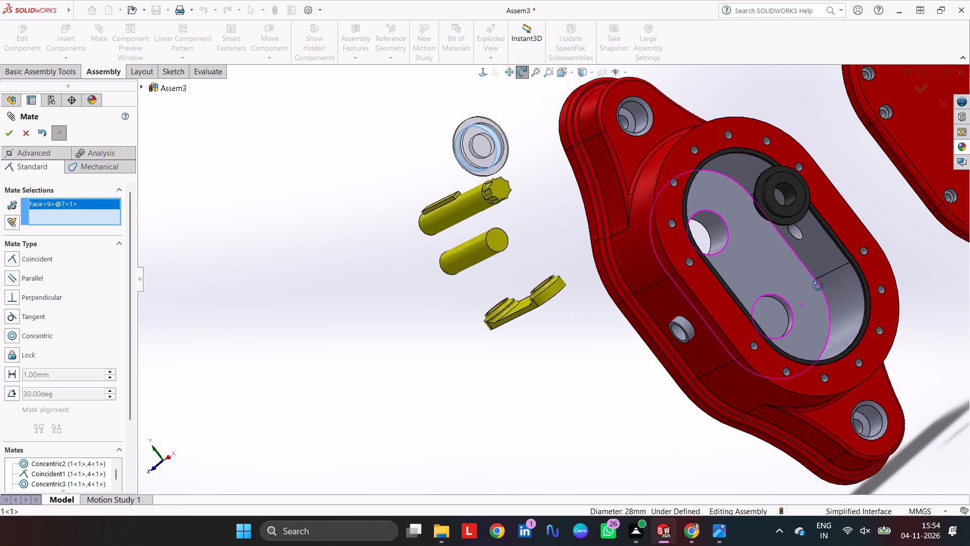
pyautogui.moveTo(818, 286); pyautogui.dragTo(818, 286, button='middle')
pyautogui.scroll(-7, 792, 302)
pyautogui.click(620, 303)
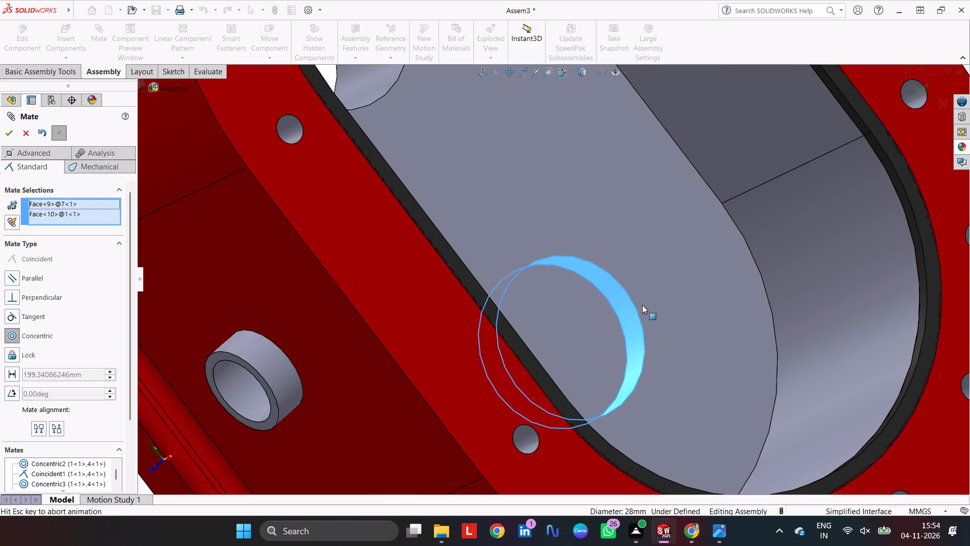
pyautogui.click(802, 321)
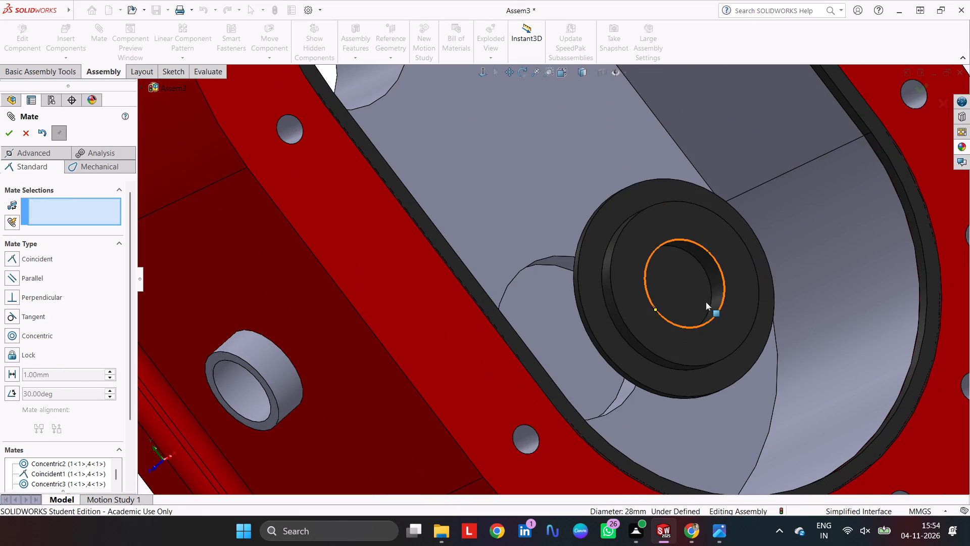
# Slide part 7 out of the lower blind hole and mate its boss end face coincident with the hole's bottom face.
pyautogui.moveTo(692, 291); pyautogui.dragTo(969, 79)
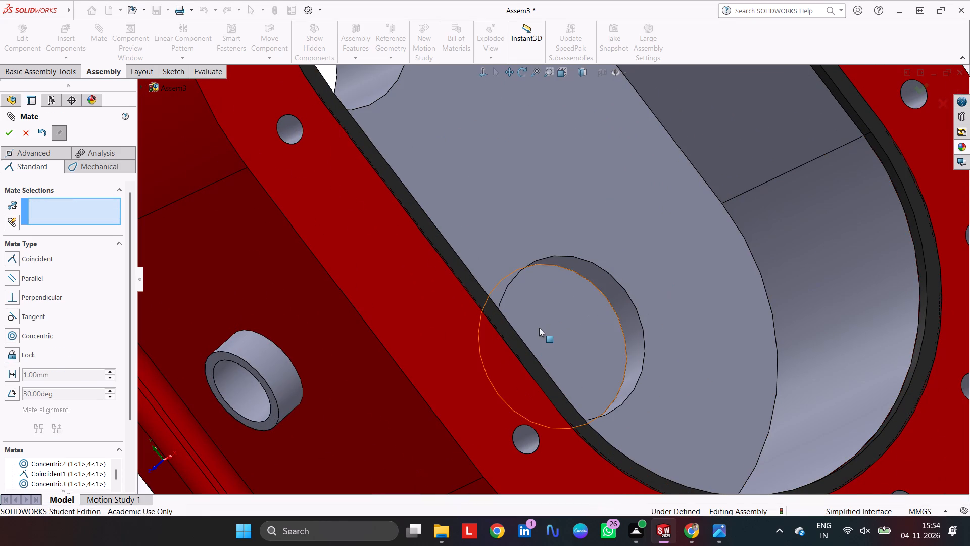
pyautogui.click(539, 328)
pyautogui.moveTo(709, 347); pyautogui.dragTo(852, 227, button='middle')
pyautogui.scroll(4, 836, 270)
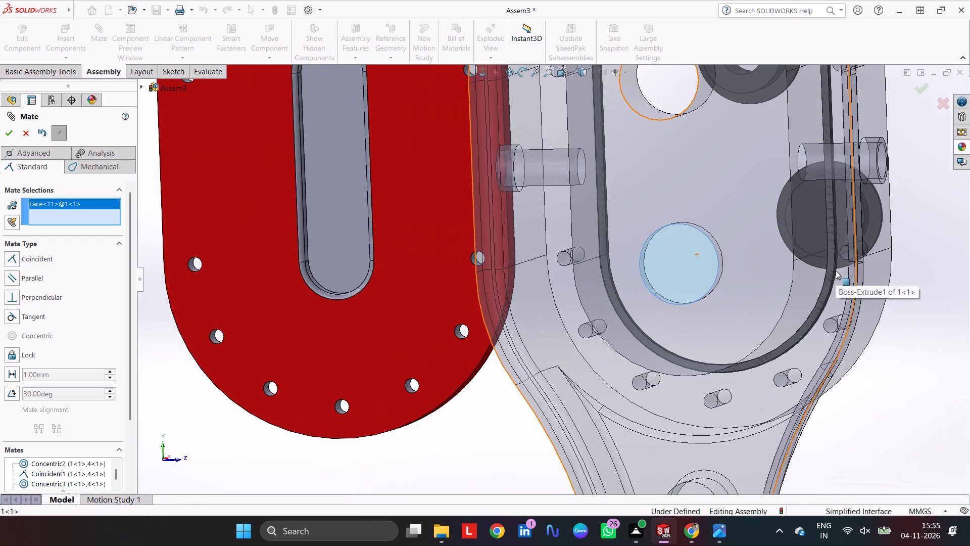
pyautogui.scroll(2, 836, 270)
pyautogui.moveTo(840, 258); pyautogui.dragTo(808, 297, button='middle')
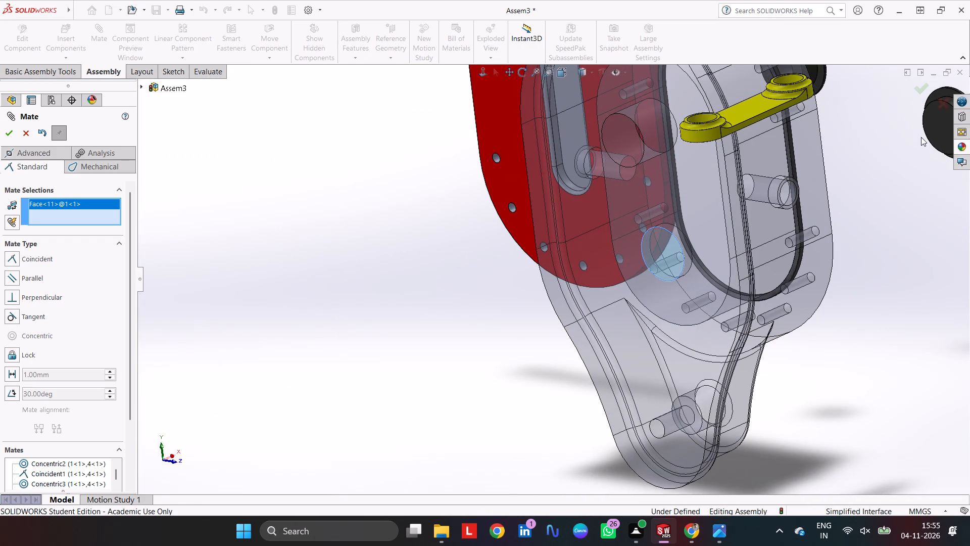
pyautogui.click(931, 128)
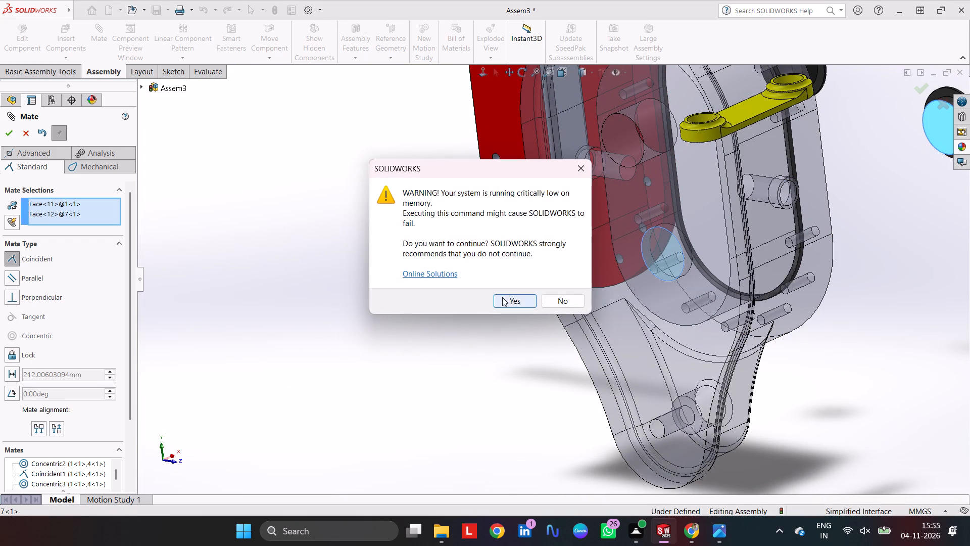
pyautogui.click(502, 297)
pyautogui.press('Return')
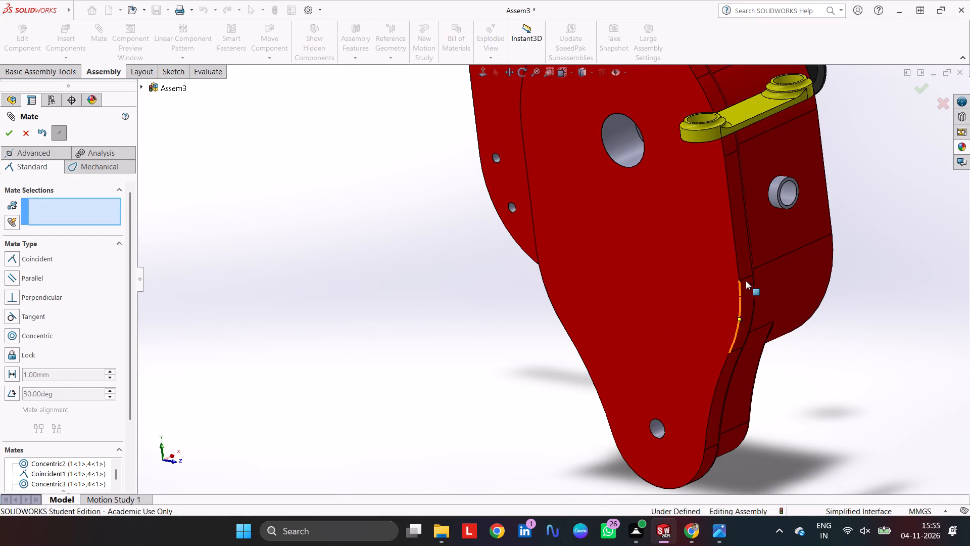
# Mate the flange face of part 6 coincident with the housing's cavity floor.
pyautogui.moveTo(749, 279); pyautogui.dragTo(634, 340, button='middle')
pyautogui.scroll(3, 690, 272)
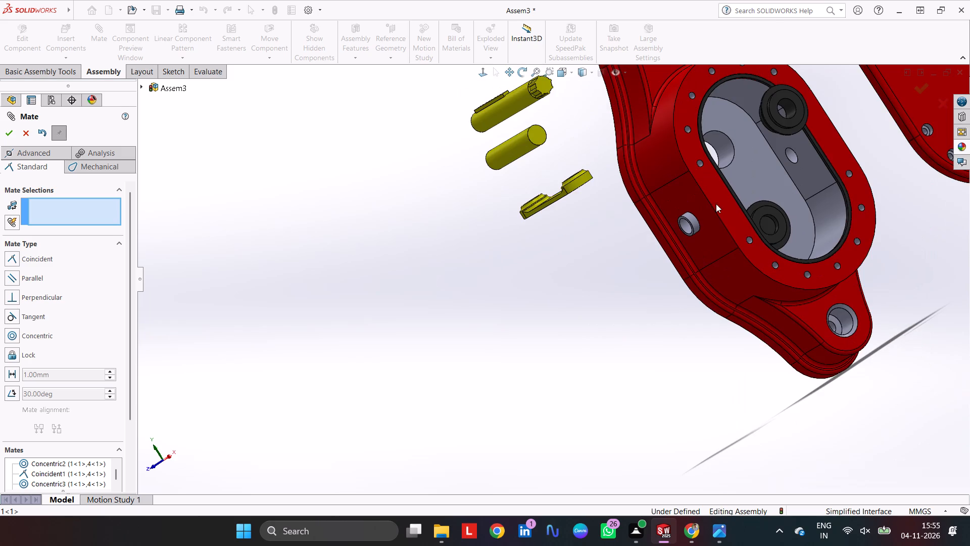
pyautogui.scroll(-3, 716, 200)
pyautogui.click(678, 162)
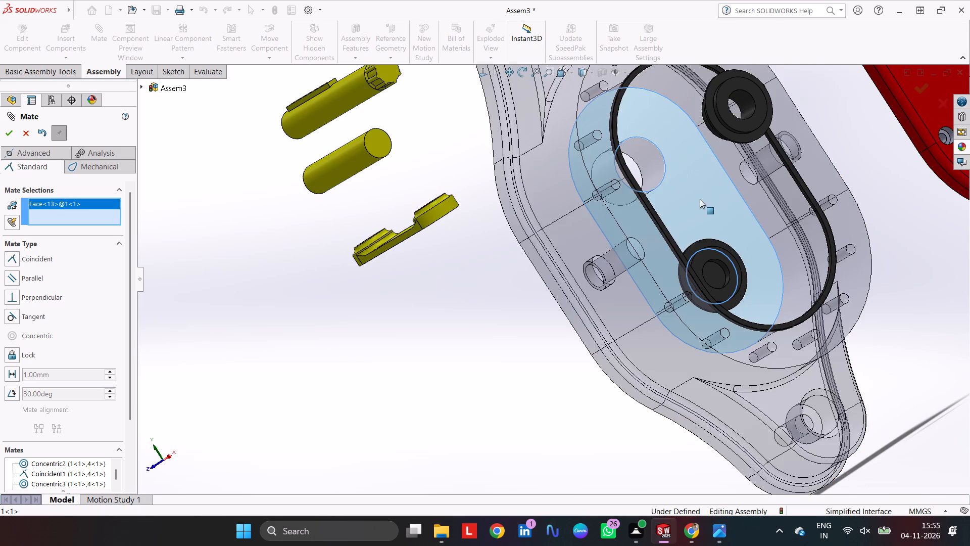
pyautogui.moveTo(700, 199); pyautogui.dragTo(761, 153, button='middle')
pyautogui.scroll(2, 799, 148)
pyautogui.moveTo(768, 189); pyautogui.dragTo(803, 165, button='middle')
pyautogui.scroll(-5, 840, 108)
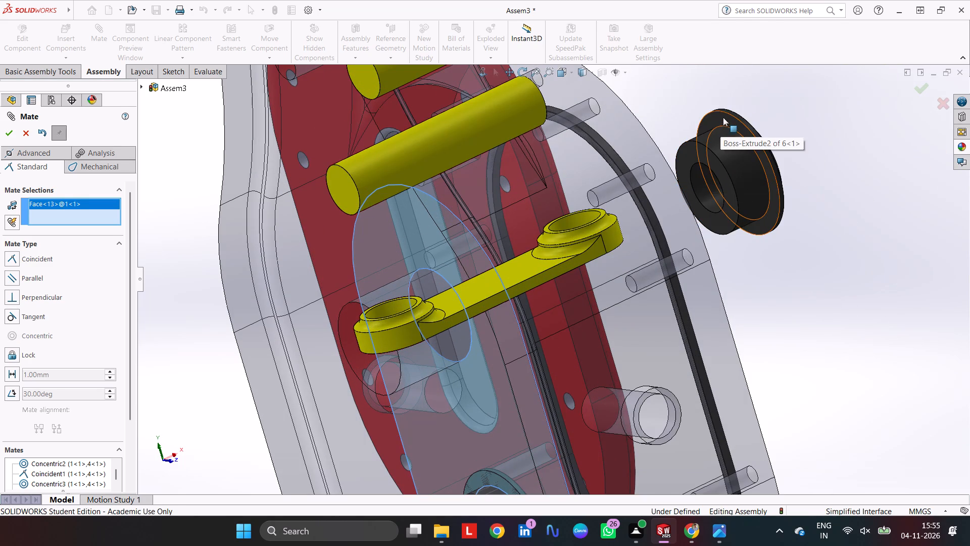
pyautogui.click(723, 117)
pyautogui.click(857, 220)
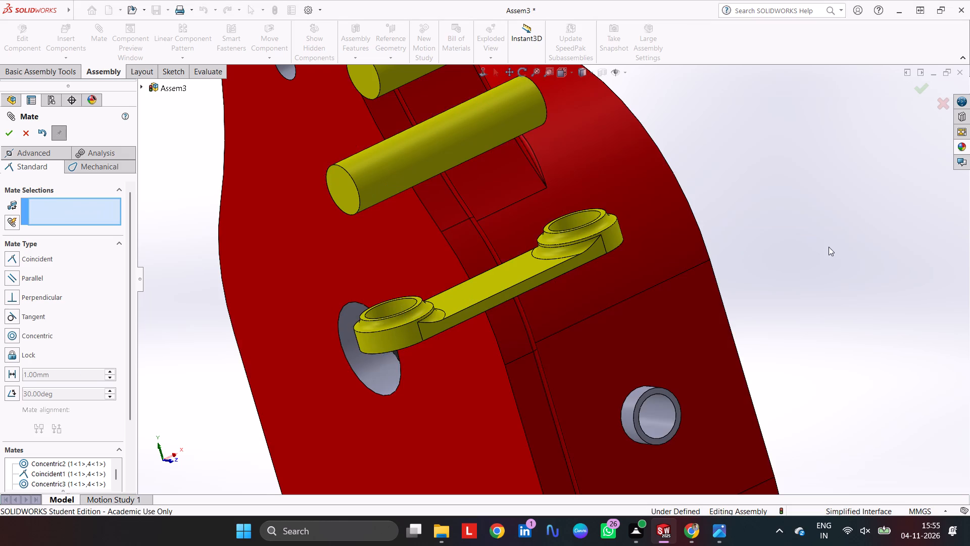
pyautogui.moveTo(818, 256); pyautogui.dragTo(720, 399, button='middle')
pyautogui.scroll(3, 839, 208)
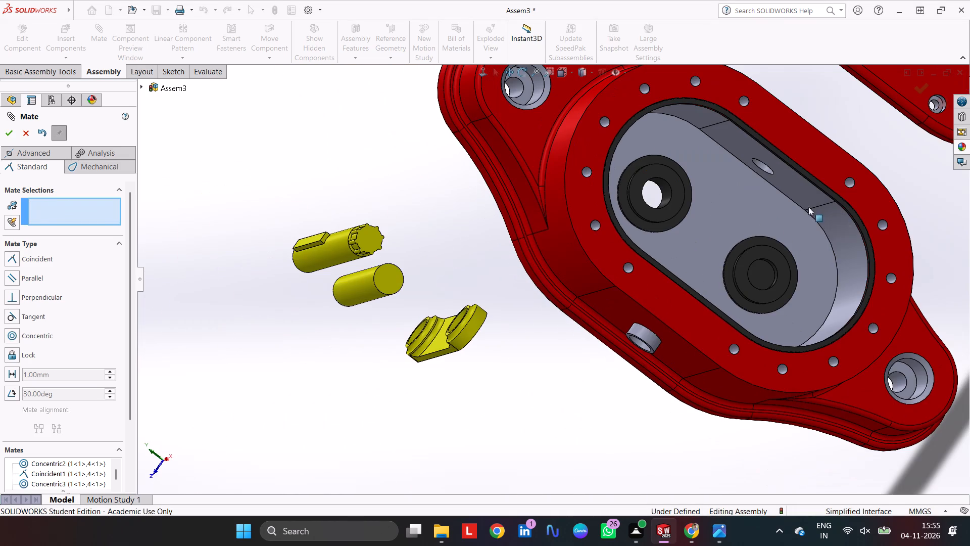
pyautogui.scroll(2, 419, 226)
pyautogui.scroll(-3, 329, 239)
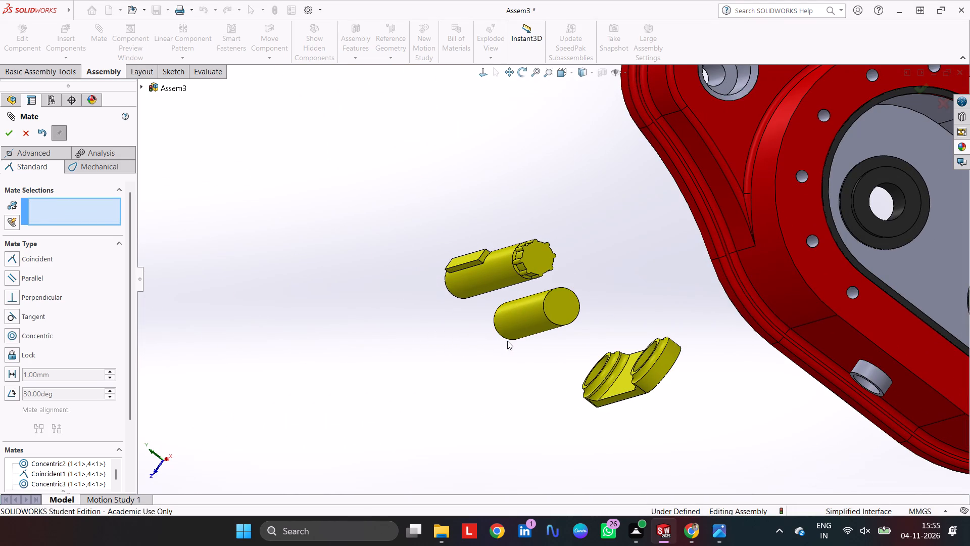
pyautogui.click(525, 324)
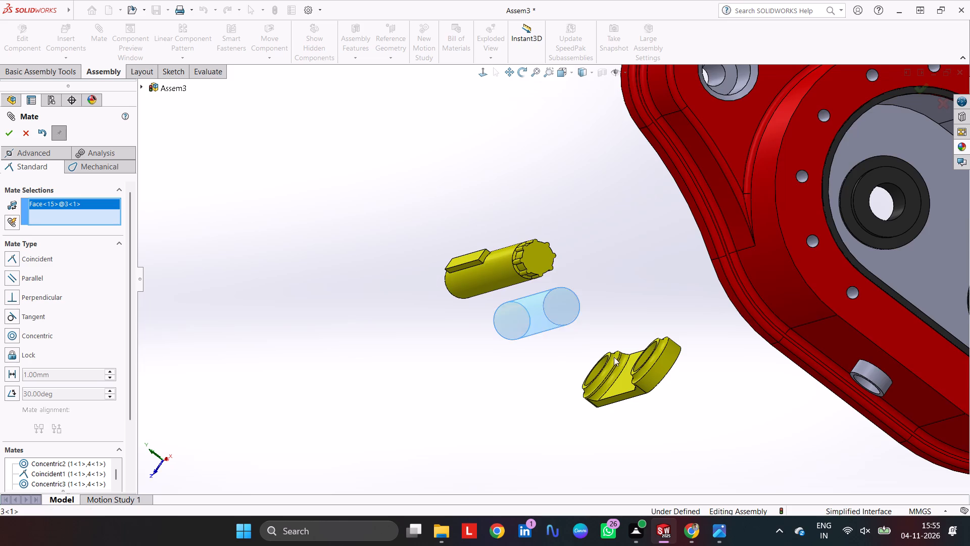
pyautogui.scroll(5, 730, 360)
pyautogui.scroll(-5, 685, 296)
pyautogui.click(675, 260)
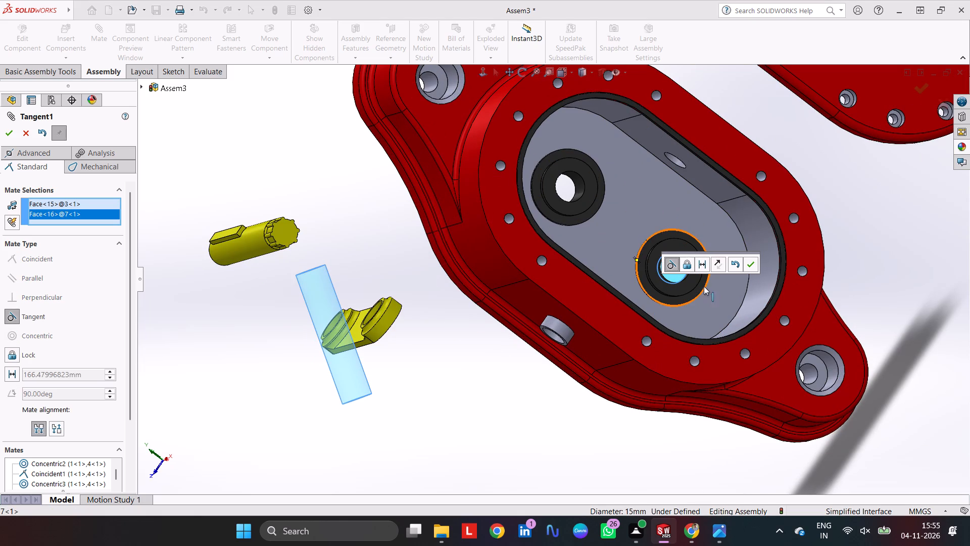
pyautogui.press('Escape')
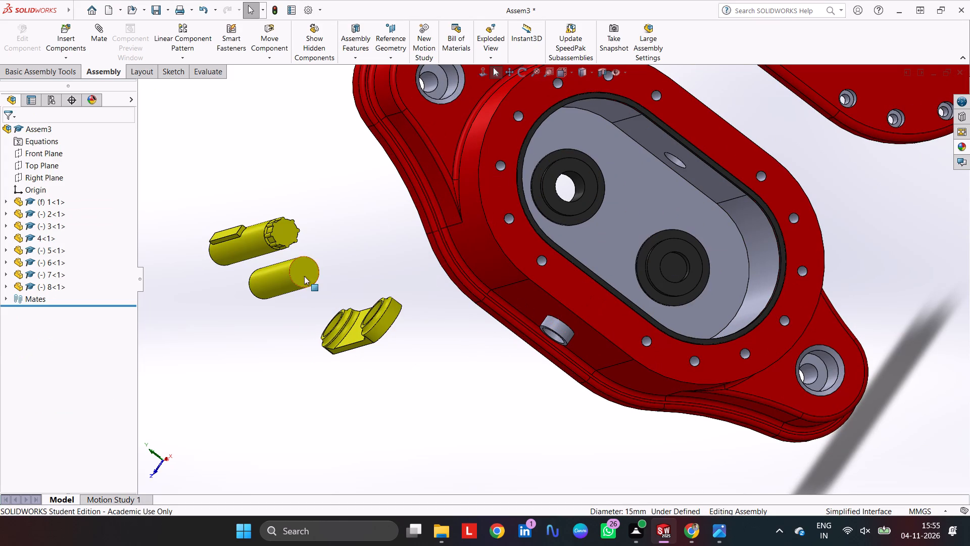
# Mate the cylindrical face of part 3 concentric with the bore of part 7.
pyautogui.click(272, 280)
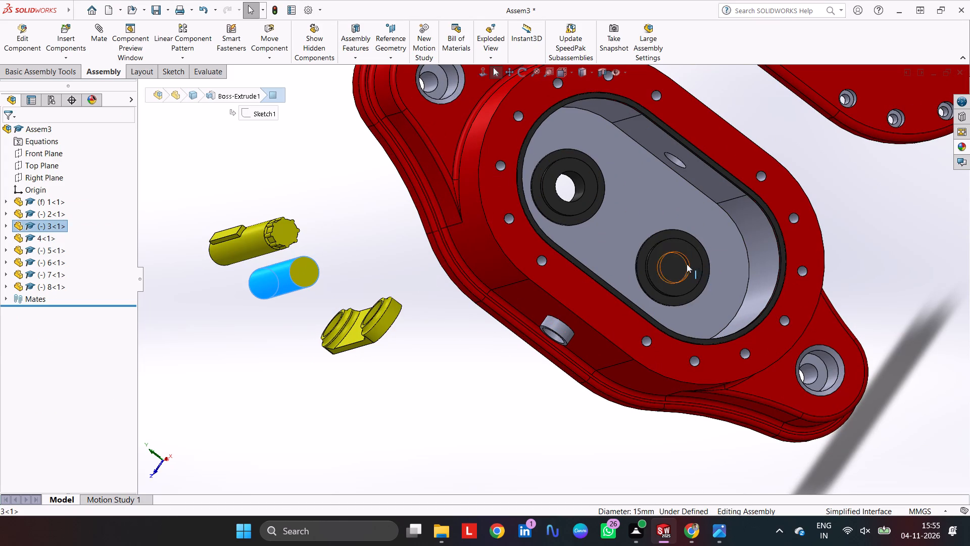
pyautogui.scroll(-7, 685, 262)
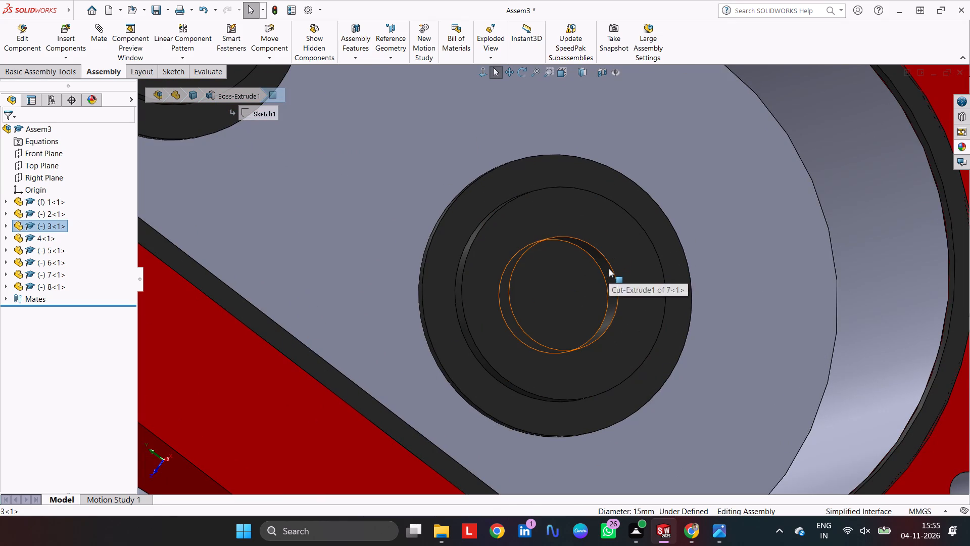
pyautogui.keyDown('ctrl'); pyautogui.click(609, 268); pyautogui.keyUp('ctrl')
pyautogui.click(103, 28)
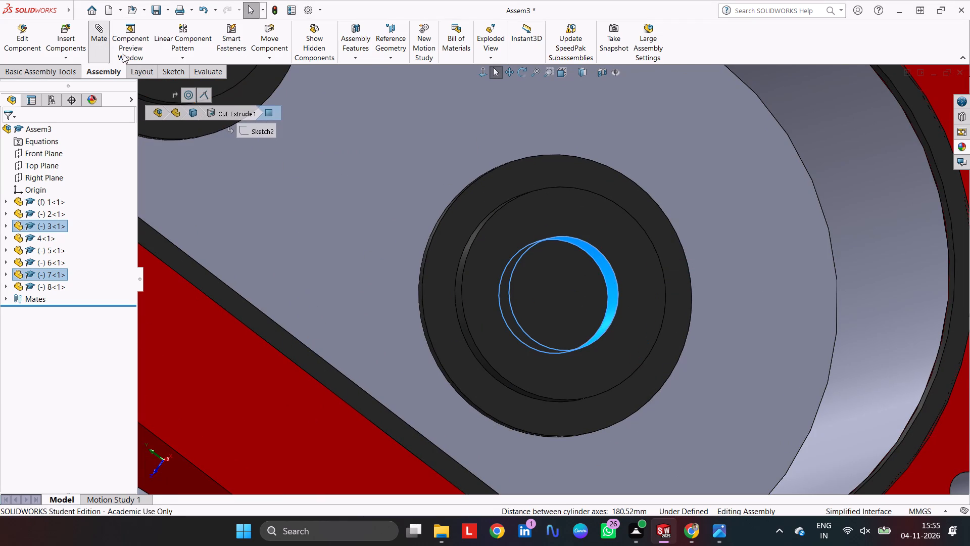
pyautogui.click(685, 202)
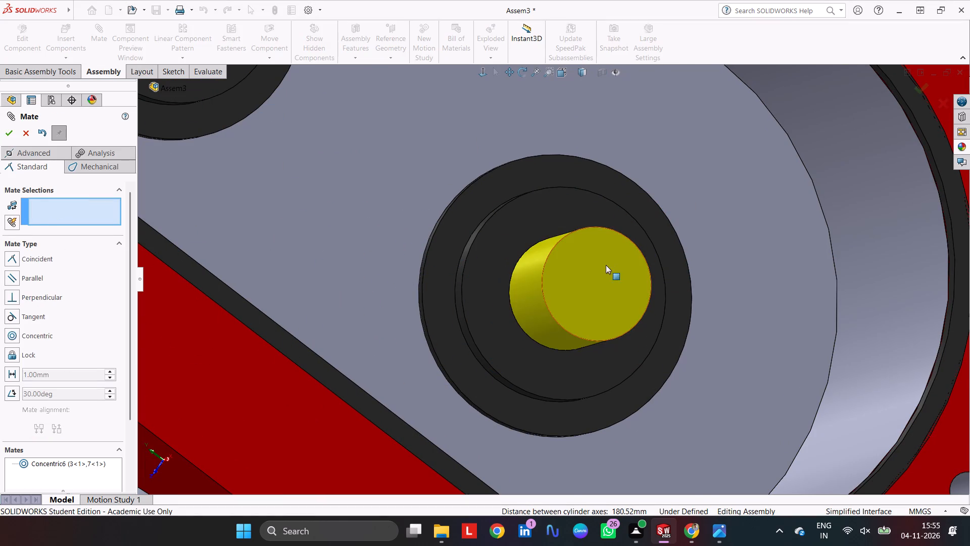
# Slide part 3 out of part 7 and mate its end face coincident with the bottom face of part 7's bore.
pyautogui.moveTo(563, 283); pyautogui.dragTo(969, 70)
pyautogui.click(545, 281)
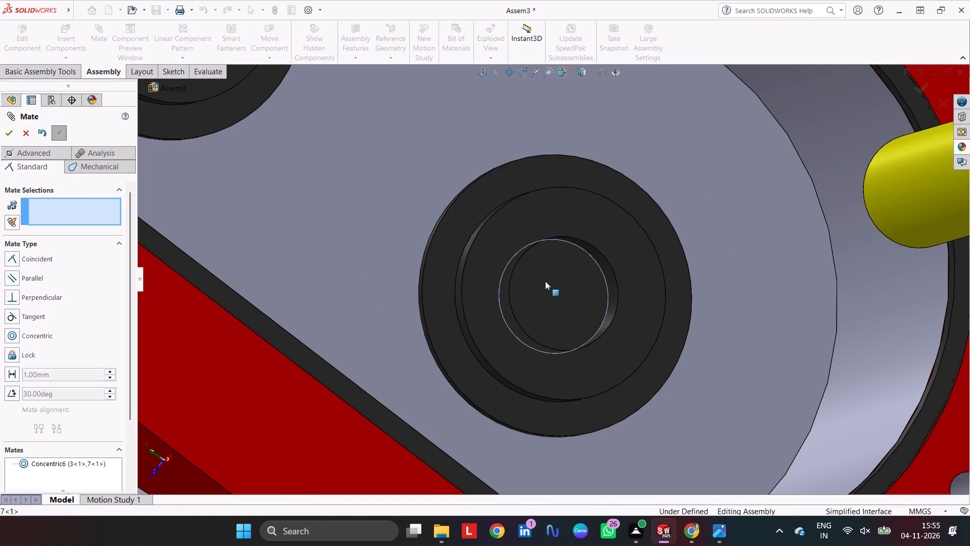
pyautogui.moveTo(741, 261); pyautogui.dragTo(808, 315, button='middle')
pyautogui.scroll(5, 811, 319)
pyautogui.moveTo(849, 302); pyautogui.dragTo(885, 338, button='middle')
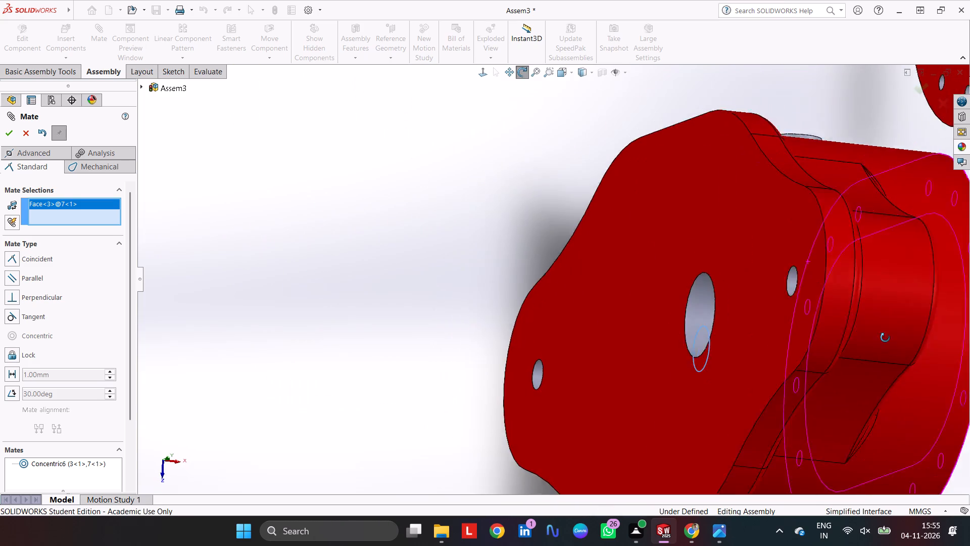
pyautogui.moveTo(885, 338); pyautogui.dragTo(888, 342, button='middle')
pyautogui.scroll(4, 887, 340)
pyautogui.scroll(-5, 860, 330)
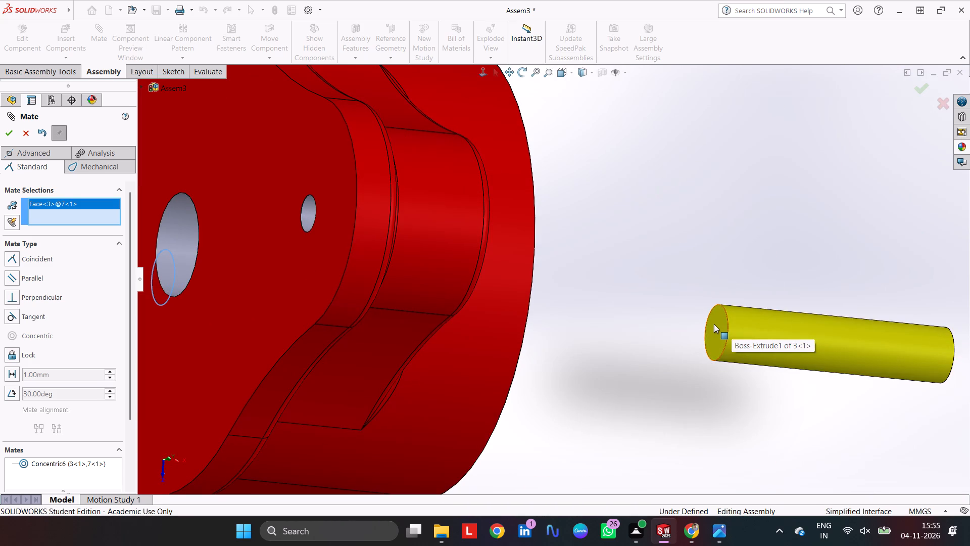
pyautogui.click(714, 324)
pyautogui.press('Return')
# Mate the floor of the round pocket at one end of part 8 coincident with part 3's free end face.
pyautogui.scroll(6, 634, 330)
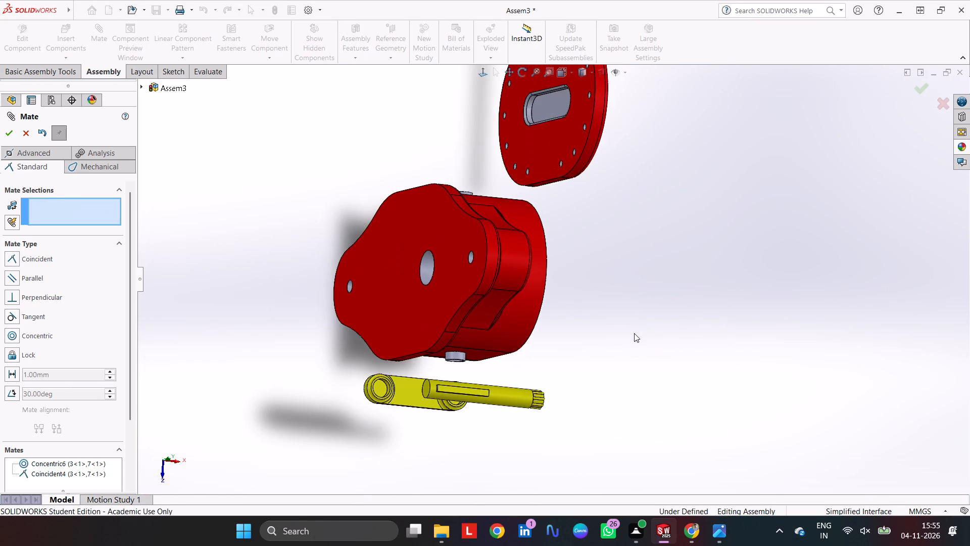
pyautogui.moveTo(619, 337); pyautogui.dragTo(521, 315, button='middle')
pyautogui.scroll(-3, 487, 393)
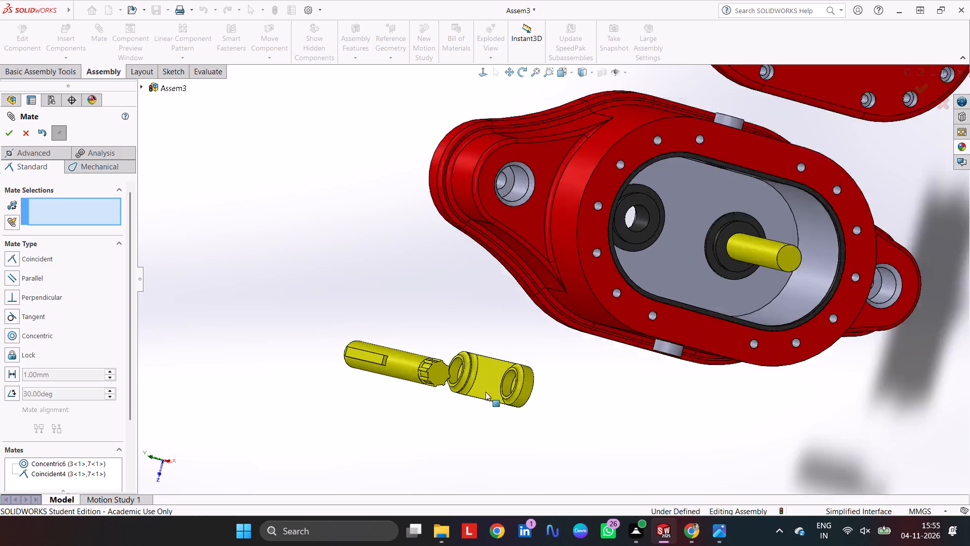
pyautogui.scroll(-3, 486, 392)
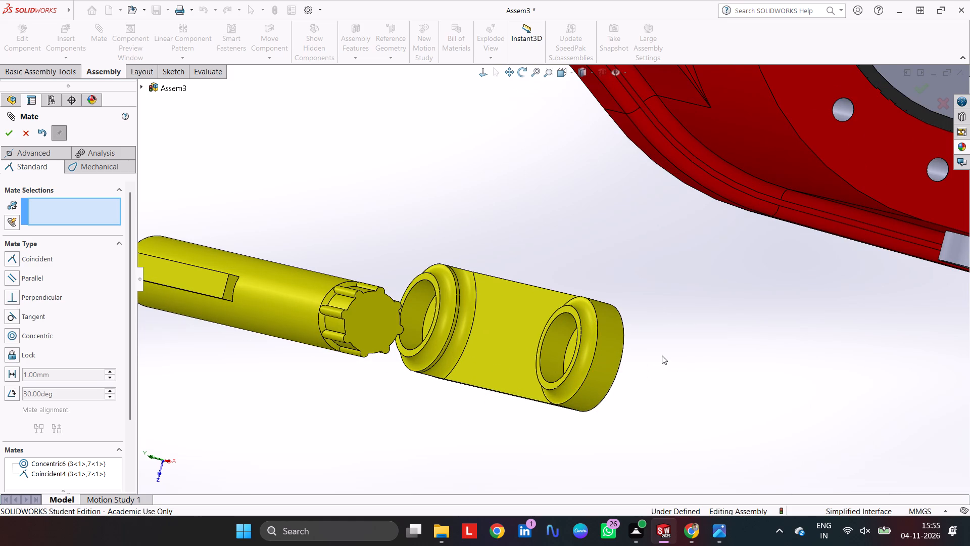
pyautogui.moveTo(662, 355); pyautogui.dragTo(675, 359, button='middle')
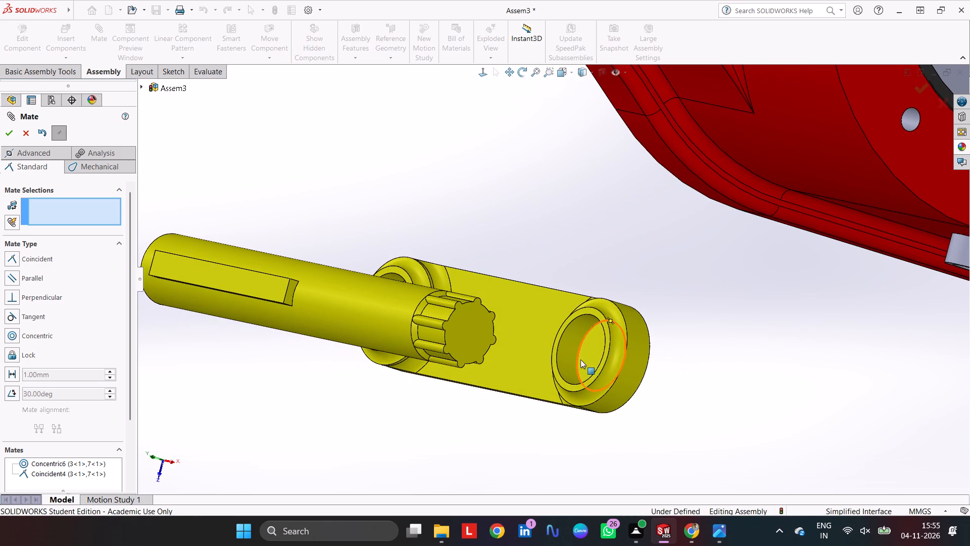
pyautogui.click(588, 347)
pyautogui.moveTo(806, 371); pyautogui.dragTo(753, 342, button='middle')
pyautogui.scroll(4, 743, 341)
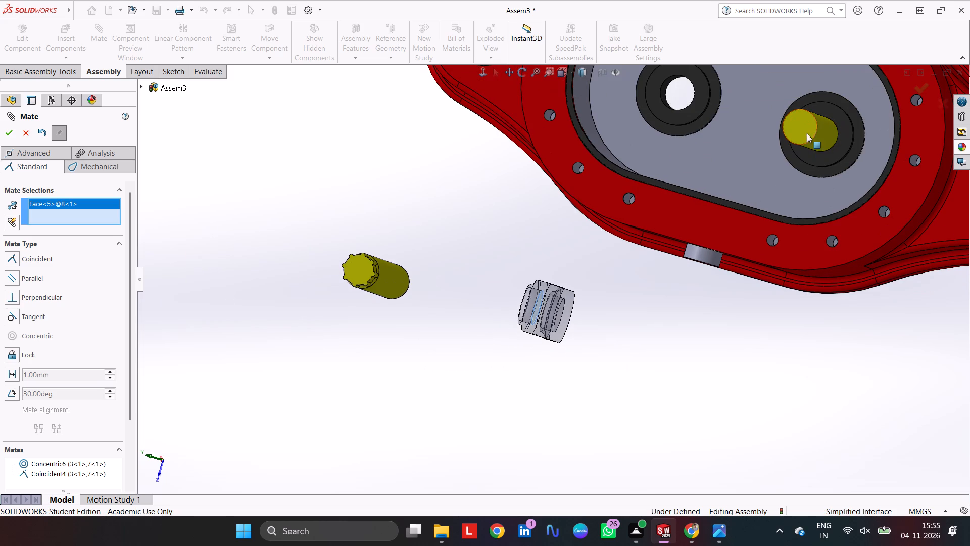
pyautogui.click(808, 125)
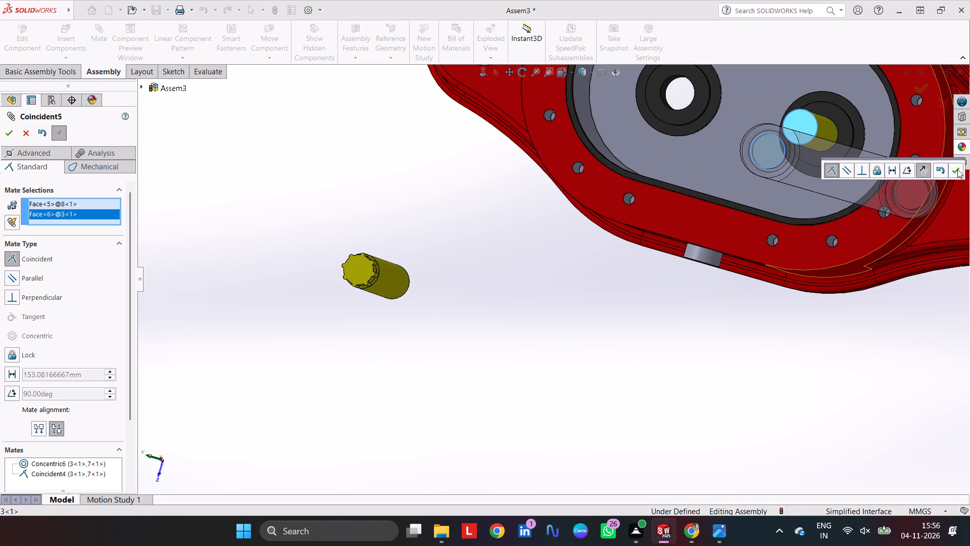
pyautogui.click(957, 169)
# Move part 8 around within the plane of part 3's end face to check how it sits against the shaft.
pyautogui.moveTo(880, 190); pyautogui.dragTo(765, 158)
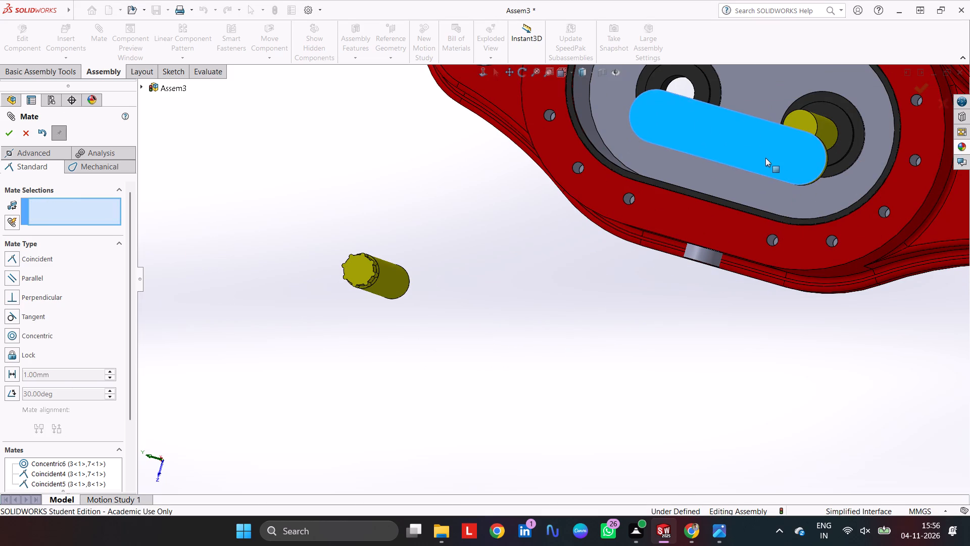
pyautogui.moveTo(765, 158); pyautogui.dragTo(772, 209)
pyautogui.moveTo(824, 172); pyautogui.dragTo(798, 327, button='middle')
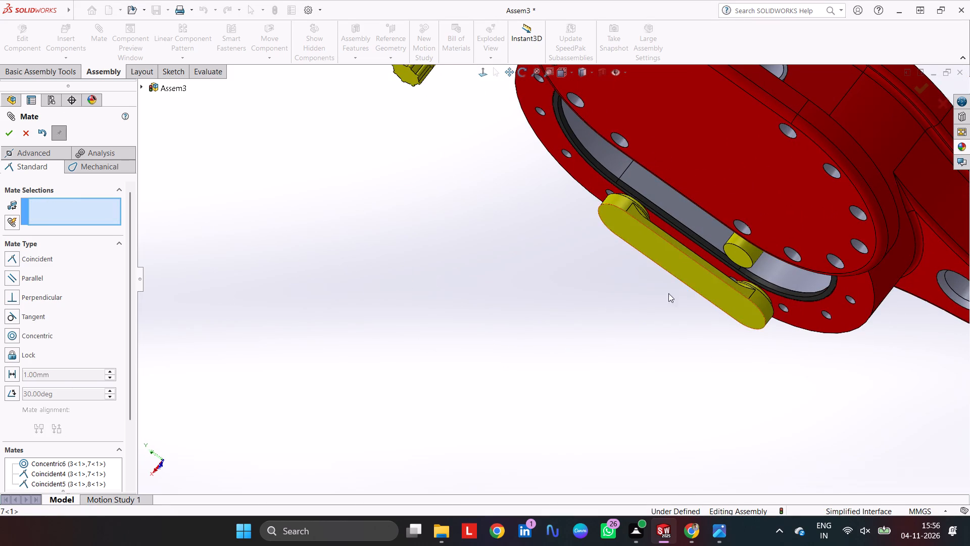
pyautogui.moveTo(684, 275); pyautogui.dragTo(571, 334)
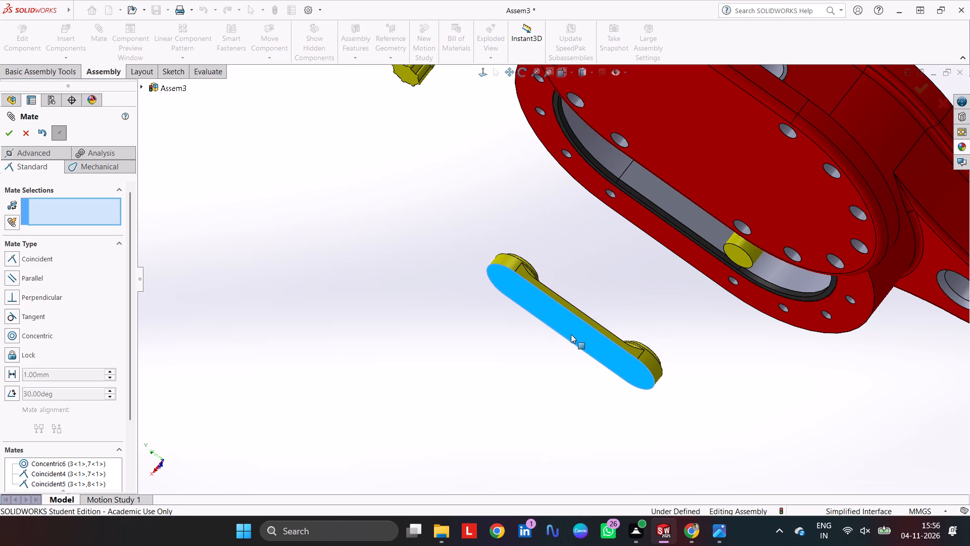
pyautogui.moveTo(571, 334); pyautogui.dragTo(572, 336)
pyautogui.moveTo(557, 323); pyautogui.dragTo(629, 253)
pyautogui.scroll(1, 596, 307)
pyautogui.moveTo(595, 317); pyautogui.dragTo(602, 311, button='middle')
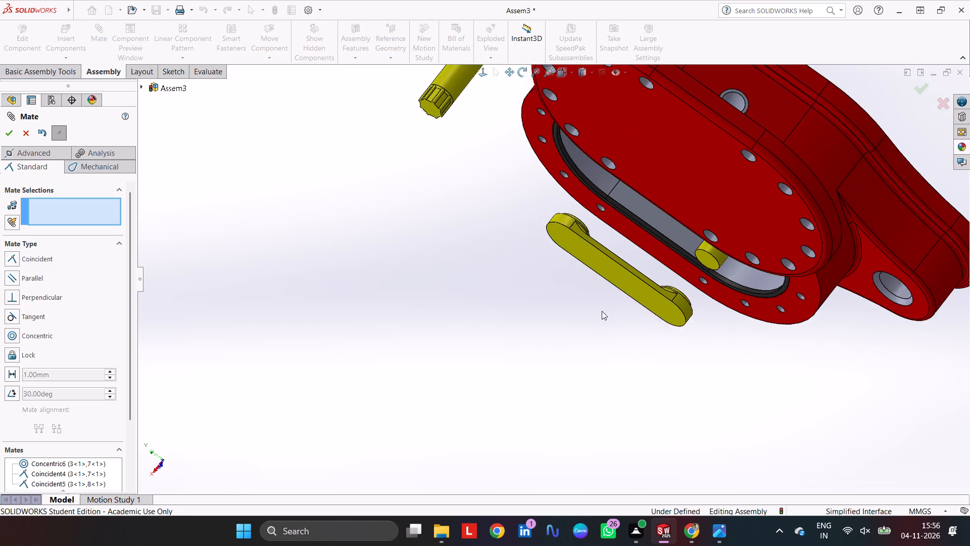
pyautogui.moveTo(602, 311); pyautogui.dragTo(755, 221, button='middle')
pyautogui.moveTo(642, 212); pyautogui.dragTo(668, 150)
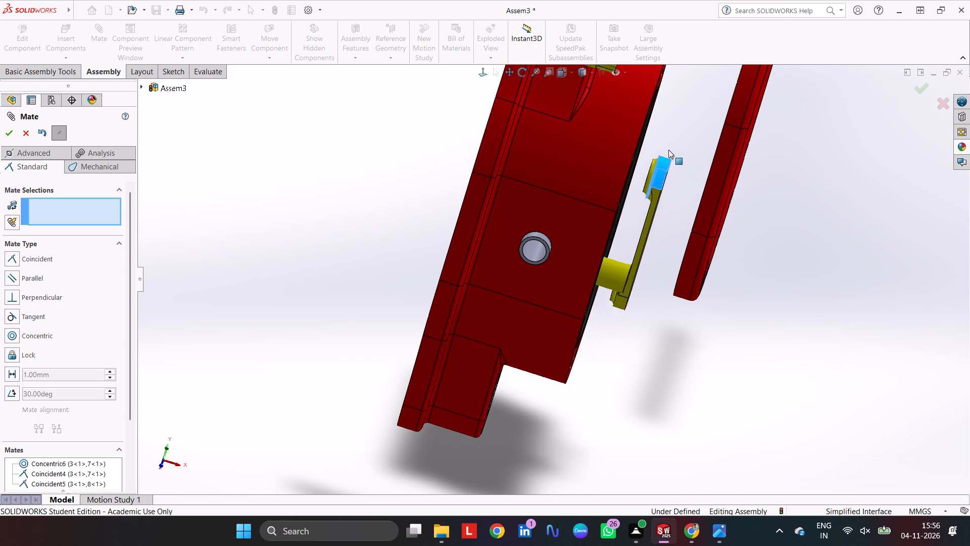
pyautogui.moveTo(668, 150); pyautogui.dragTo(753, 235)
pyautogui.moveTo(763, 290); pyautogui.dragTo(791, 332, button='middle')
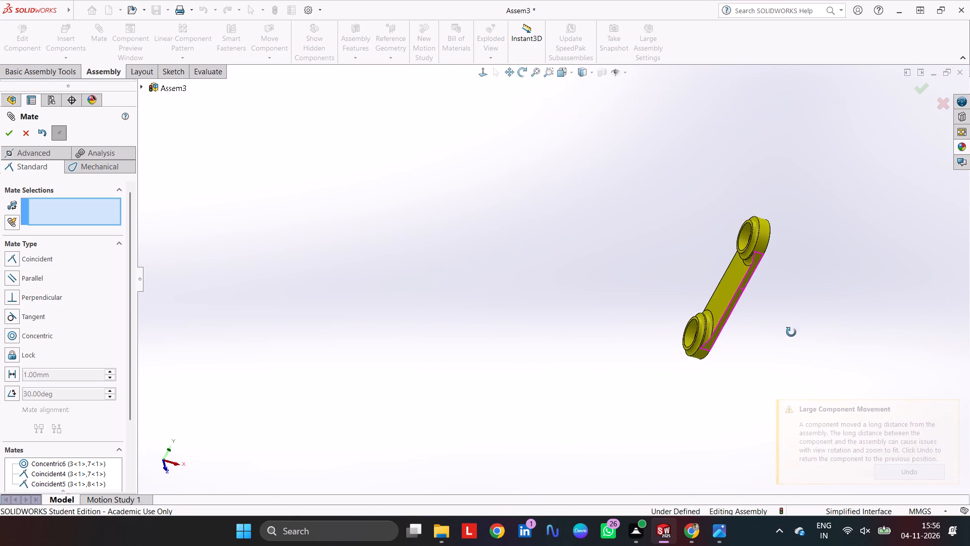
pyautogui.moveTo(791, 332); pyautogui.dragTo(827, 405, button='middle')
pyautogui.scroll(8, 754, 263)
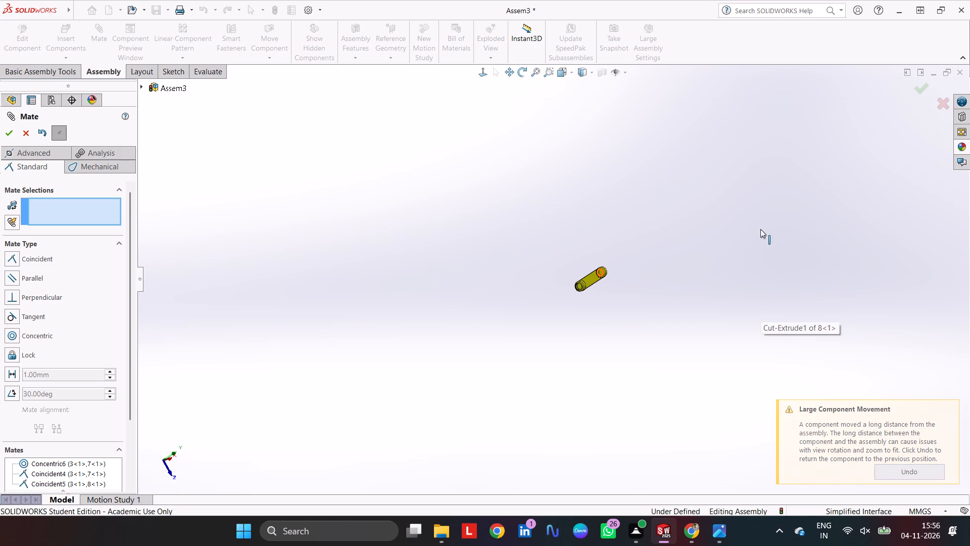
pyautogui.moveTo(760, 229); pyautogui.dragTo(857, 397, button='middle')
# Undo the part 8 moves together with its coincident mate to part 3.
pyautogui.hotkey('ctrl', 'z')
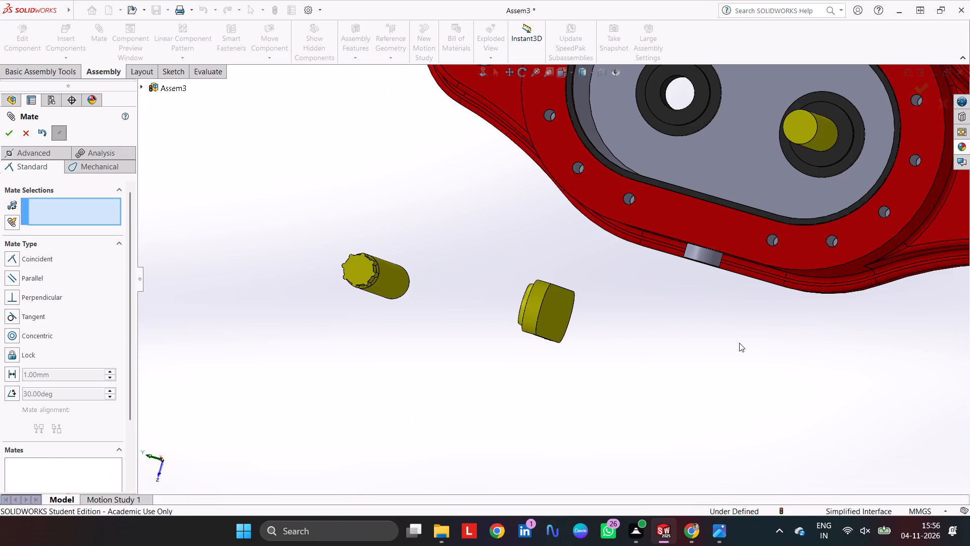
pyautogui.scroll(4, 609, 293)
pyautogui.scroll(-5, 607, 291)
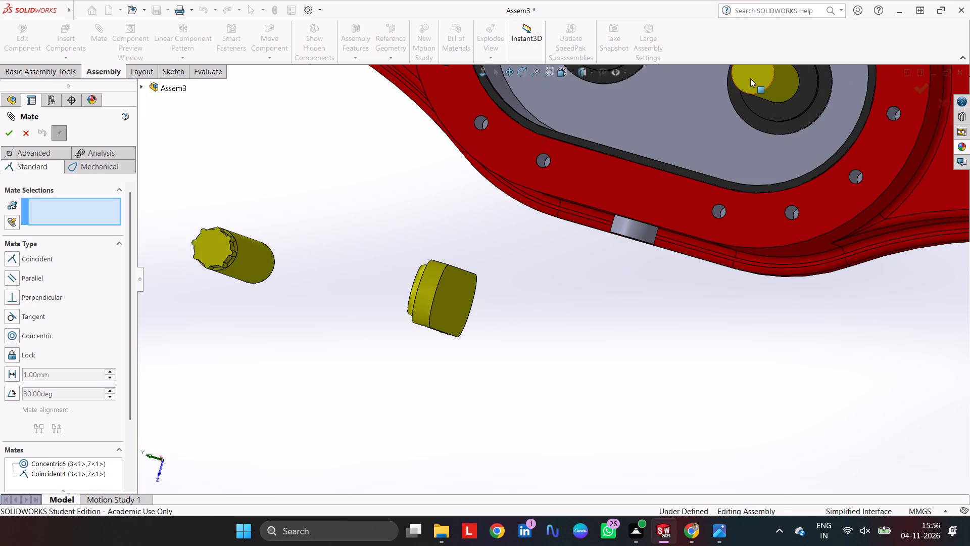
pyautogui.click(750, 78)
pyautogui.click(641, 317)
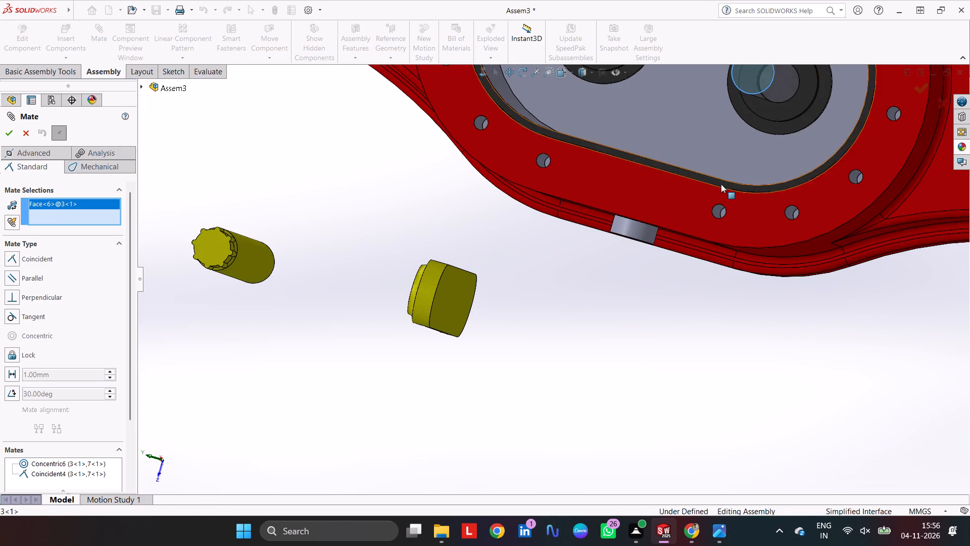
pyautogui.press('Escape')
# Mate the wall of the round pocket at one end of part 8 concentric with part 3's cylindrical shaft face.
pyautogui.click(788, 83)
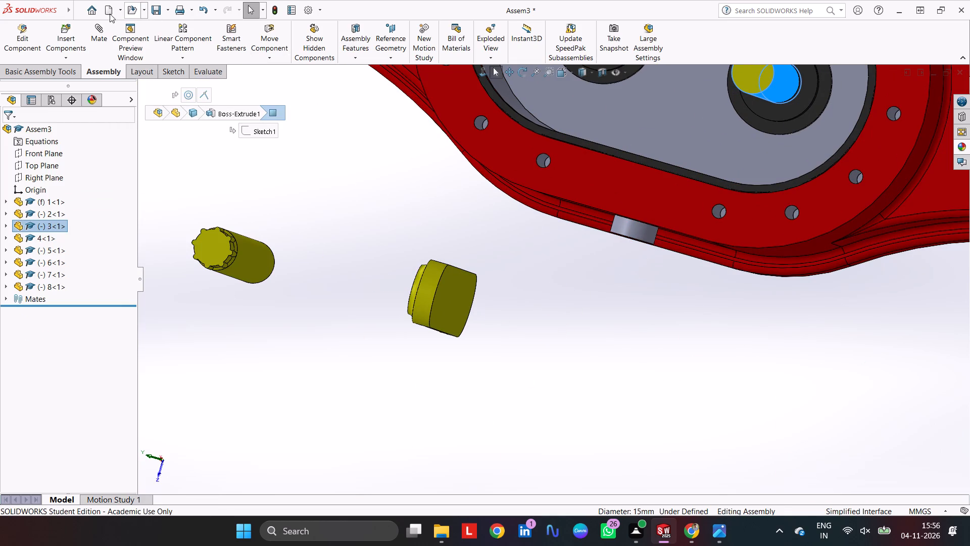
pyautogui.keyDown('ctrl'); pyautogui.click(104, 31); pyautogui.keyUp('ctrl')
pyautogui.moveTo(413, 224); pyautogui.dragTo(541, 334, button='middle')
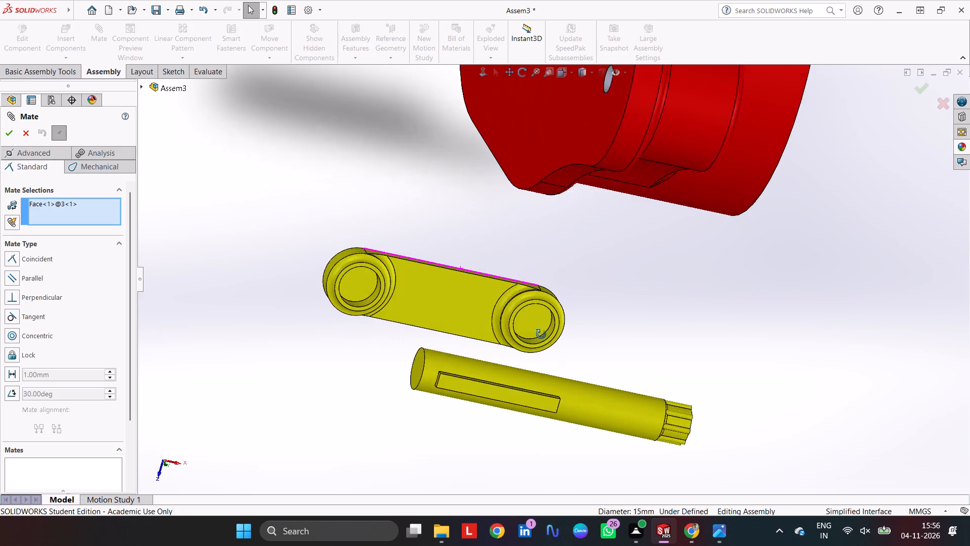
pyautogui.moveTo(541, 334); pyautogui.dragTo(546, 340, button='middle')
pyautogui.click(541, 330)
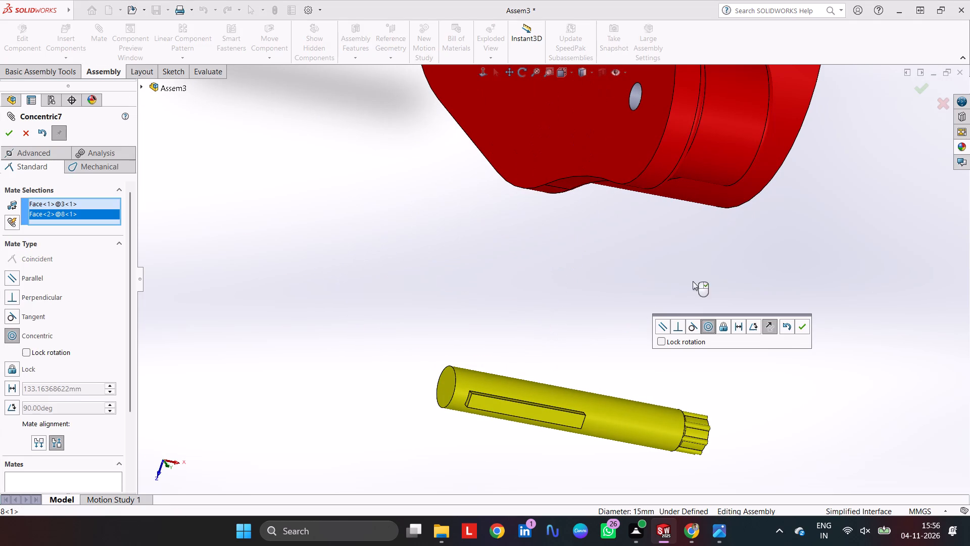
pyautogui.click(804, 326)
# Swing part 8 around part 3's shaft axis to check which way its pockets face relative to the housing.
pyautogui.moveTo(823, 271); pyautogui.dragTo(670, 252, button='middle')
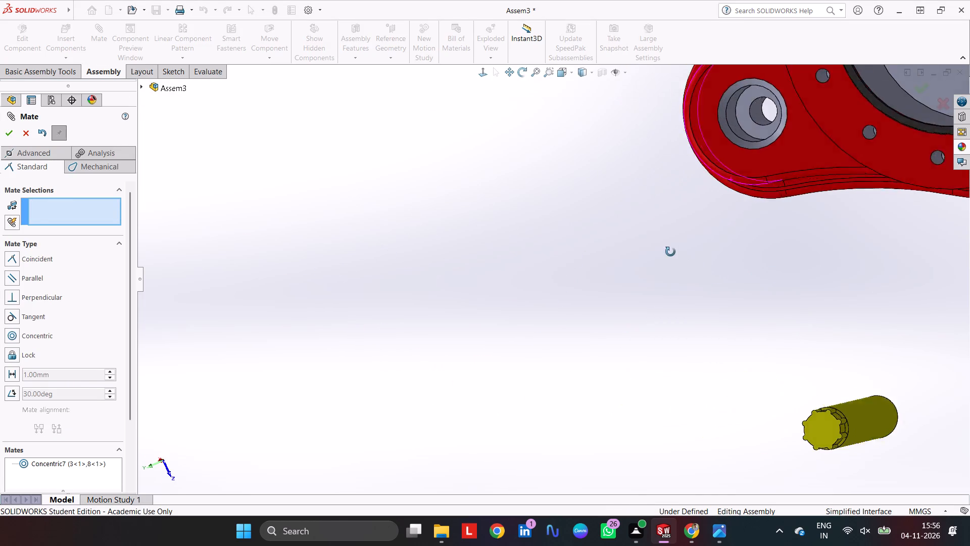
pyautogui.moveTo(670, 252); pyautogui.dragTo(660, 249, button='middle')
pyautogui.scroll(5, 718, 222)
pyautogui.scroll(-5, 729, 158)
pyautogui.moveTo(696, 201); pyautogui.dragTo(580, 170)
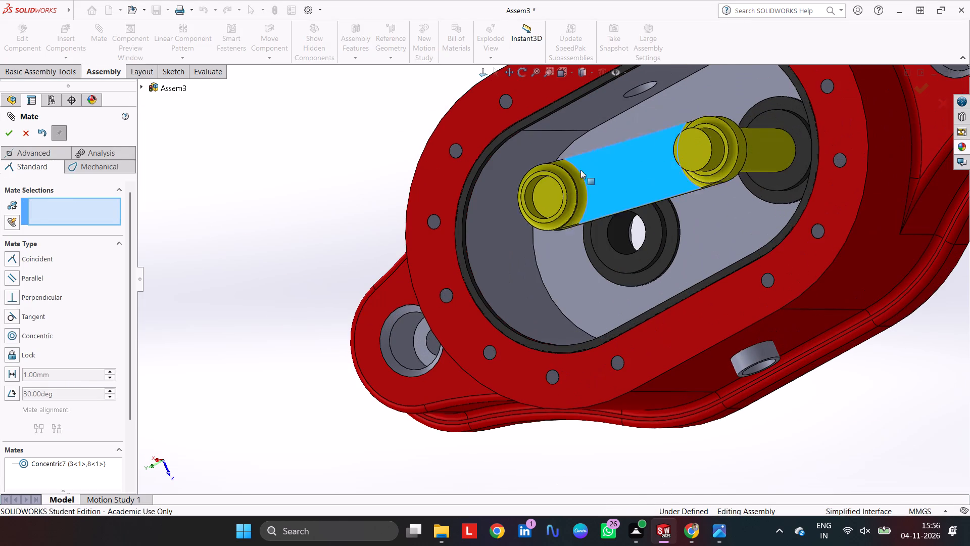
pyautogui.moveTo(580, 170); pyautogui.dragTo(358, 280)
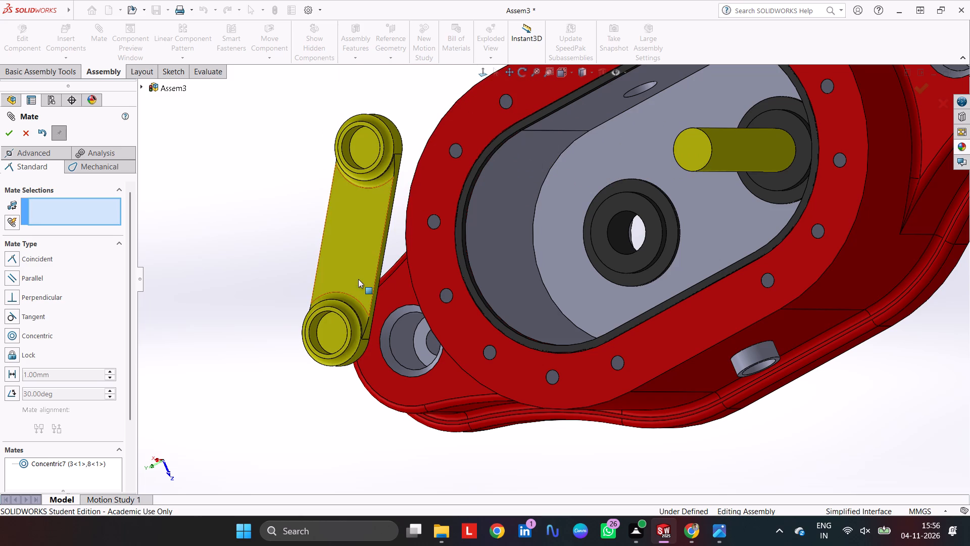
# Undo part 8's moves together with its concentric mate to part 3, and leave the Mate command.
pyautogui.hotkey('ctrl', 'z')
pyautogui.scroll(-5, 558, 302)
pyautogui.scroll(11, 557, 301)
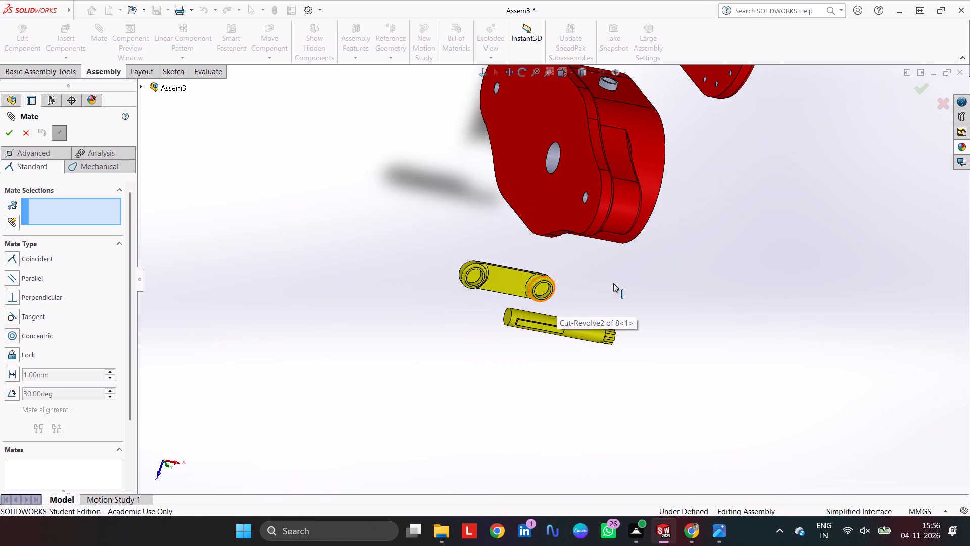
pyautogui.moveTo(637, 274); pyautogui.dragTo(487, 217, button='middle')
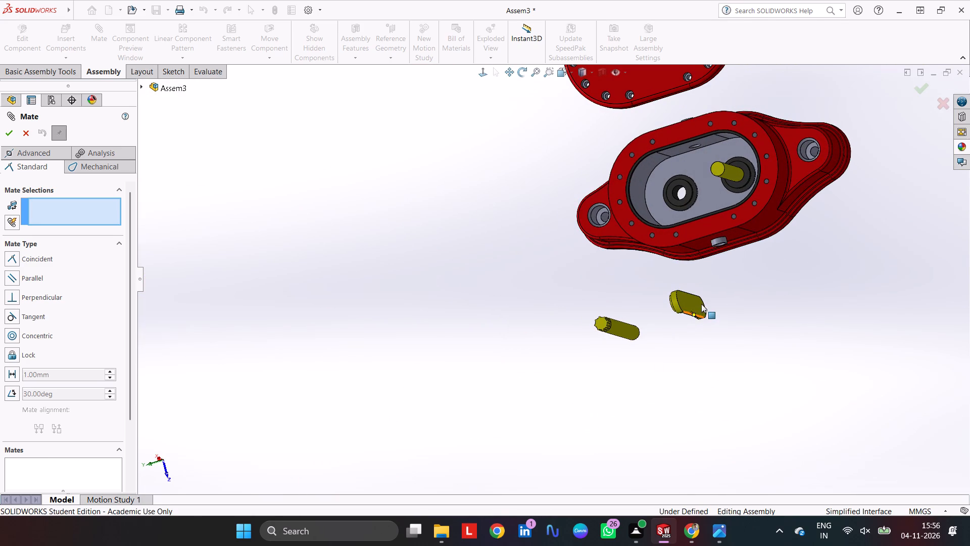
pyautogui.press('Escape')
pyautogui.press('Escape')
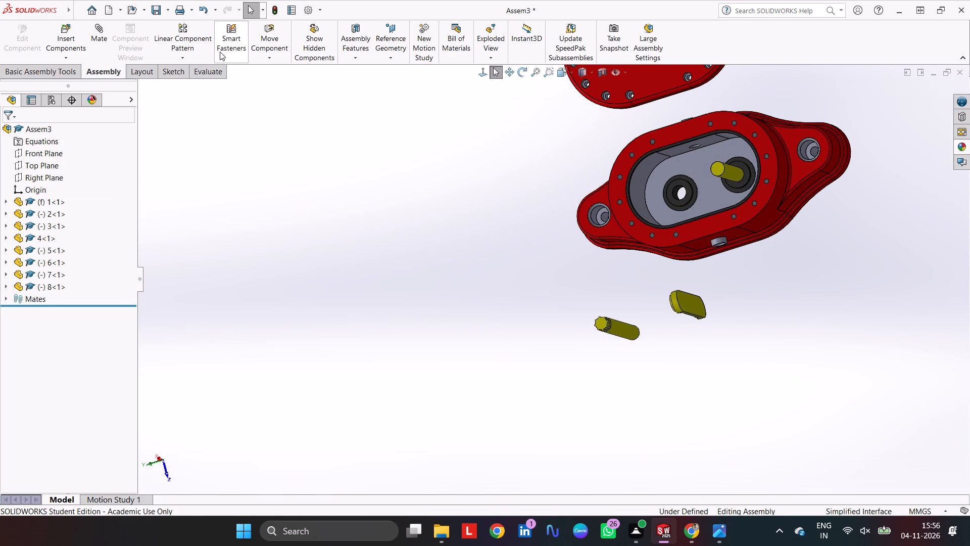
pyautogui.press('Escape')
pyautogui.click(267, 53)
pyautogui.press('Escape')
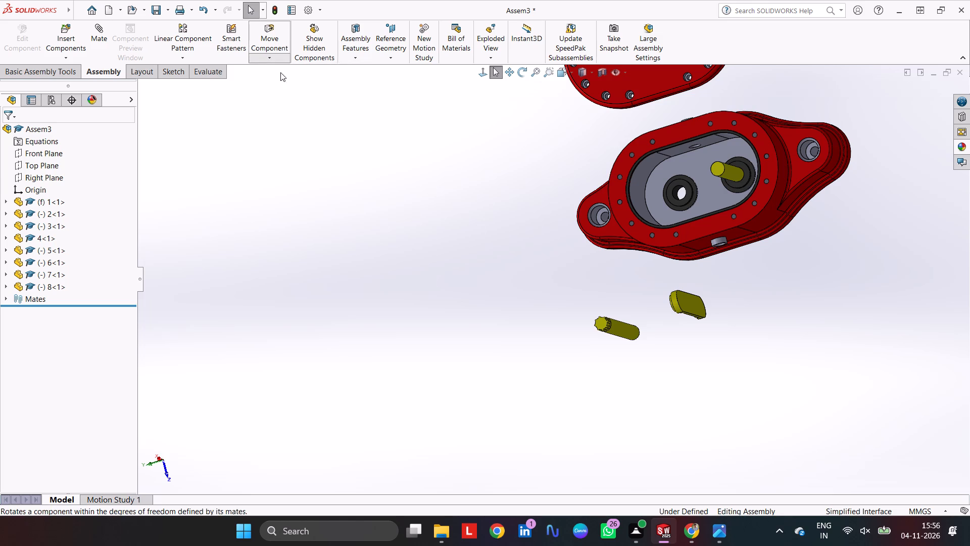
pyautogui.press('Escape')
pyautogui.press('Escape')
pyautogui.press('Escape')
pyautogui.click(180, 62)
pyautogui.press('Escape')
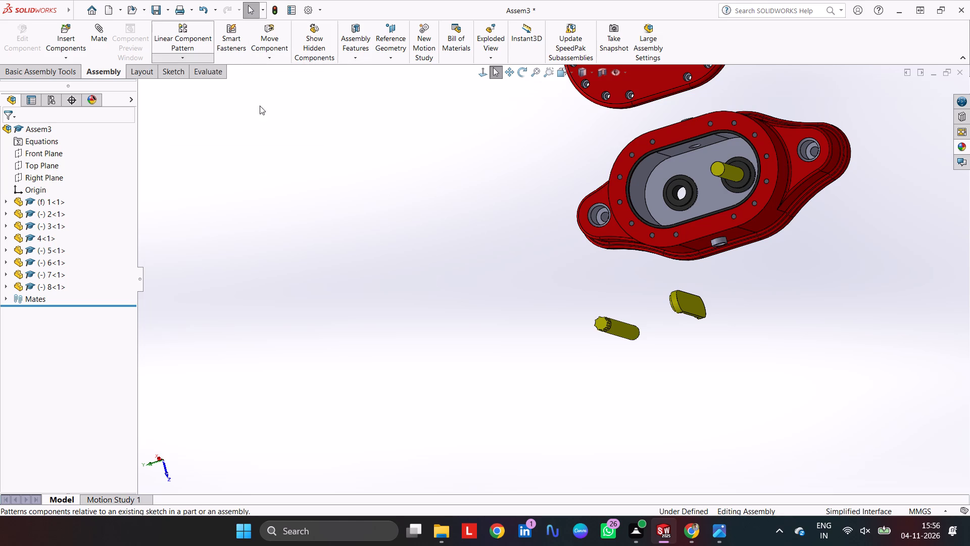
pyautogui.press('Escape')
# Rotate part 8 freely until its flat back faces outward and its pocketed side faces the housing interior.
pyautogui.click(256, 64)
pyautogui.click(266, 57)
pyautogui.click(310, 89)
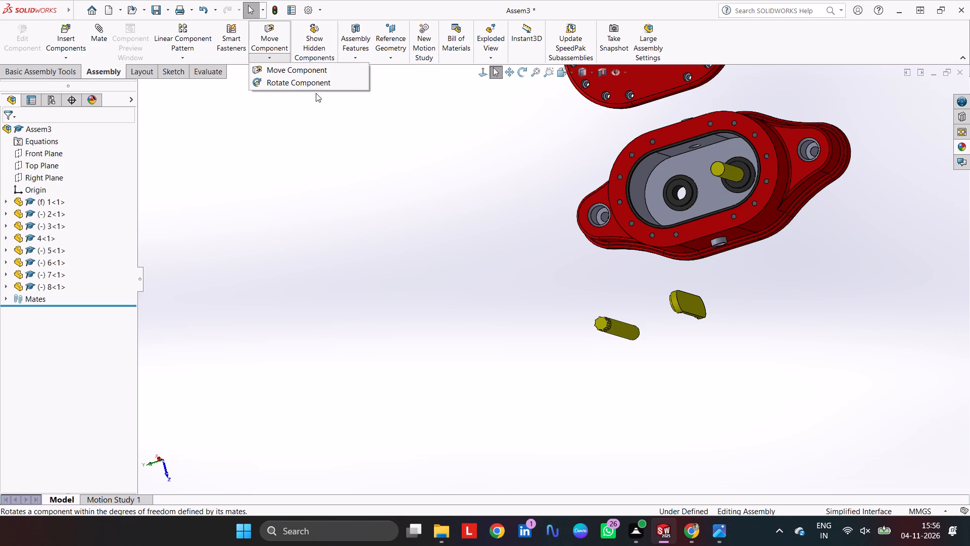
pyautogui.click(320, 83)
pyautogui.moveTo(703, 306); pyautogui.dragTo(652, 279)
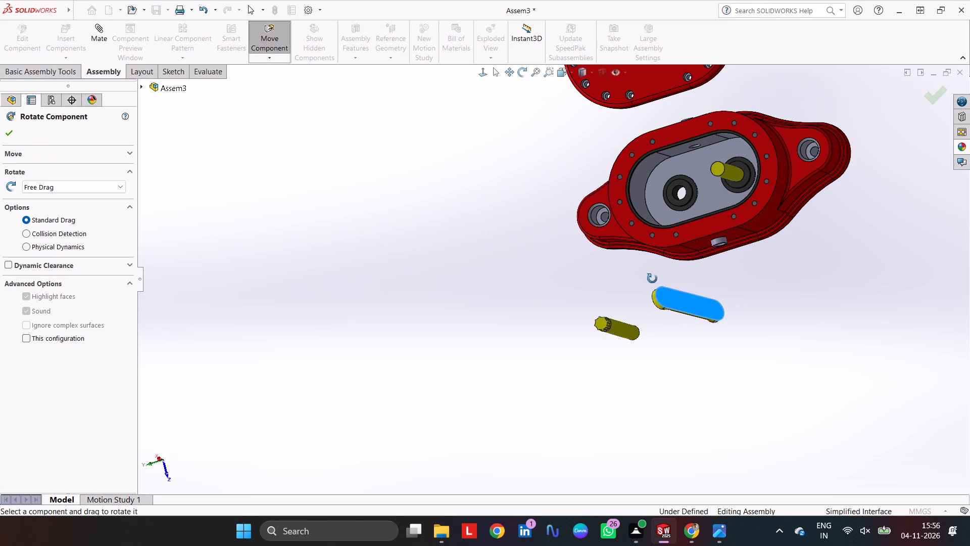
pyautogui.moveTo(652, 279); pyautogui.dragTo(626, 306)
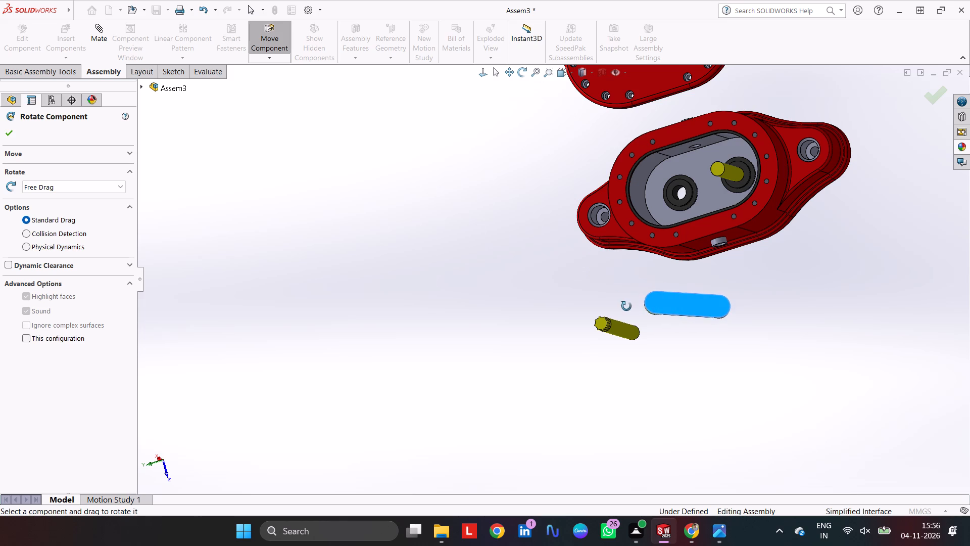
pyautogui.moveTo(626, 306); pyautogui.dragTo(594, 308)
pyautogui.press('Escape')
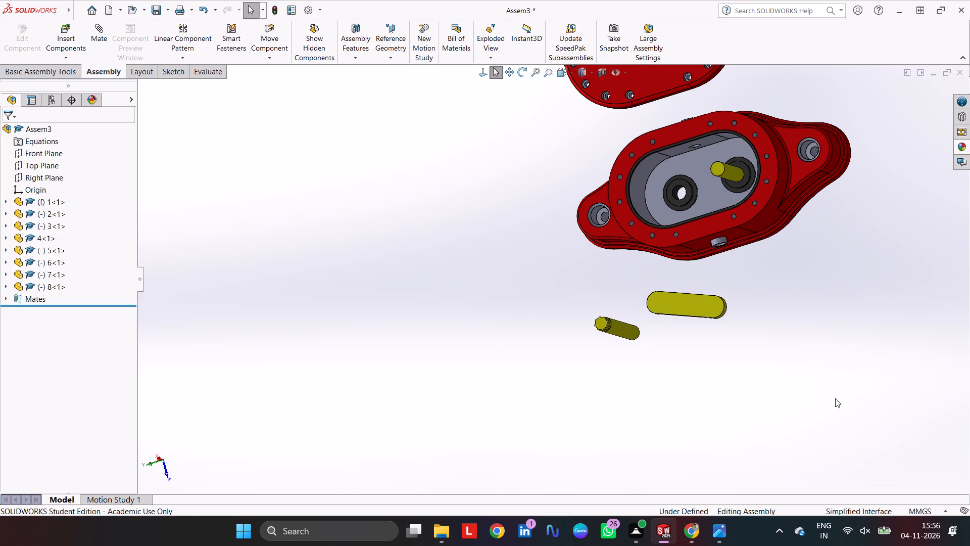
# Mate the cylindrical wall of the round pocket at one end of part 8 to part 3's cylindrical shaft face.
pyautogui.moveTo(830, 362); pyautogui.dragTo(696, 258, button='middle')
pyautogui.scroll(-6, 713, 301)
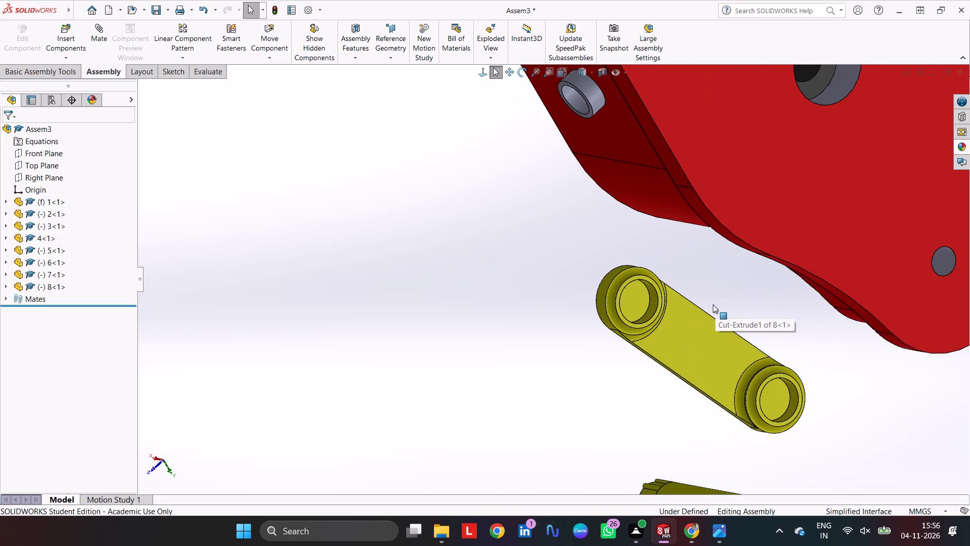
pyautogui.scroll(-5, 640, 301)
pyautogui.click(645, 303)
pyautogui.scroll(11, 645, 303)
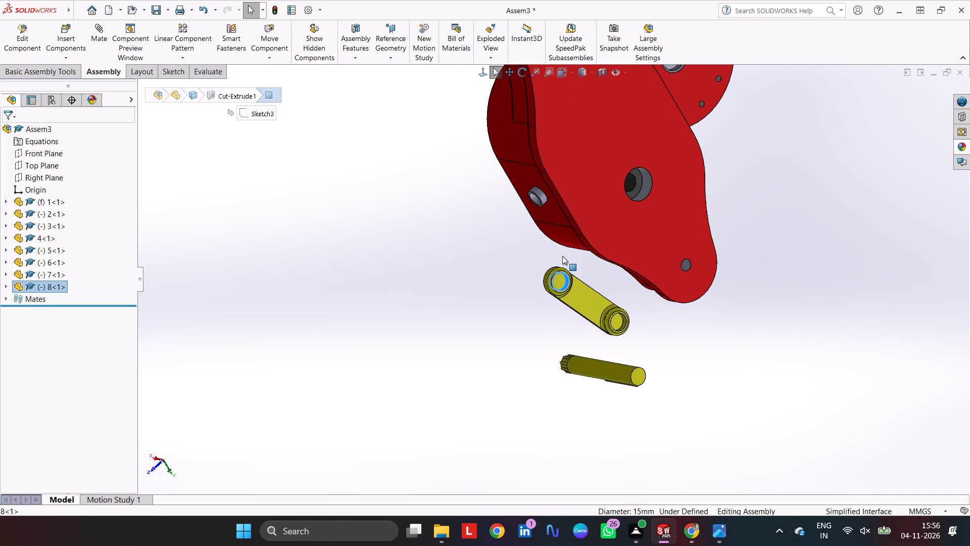
pyautogui.moveTo(562, 256); pyautogui.dragTo(727, 338, button='middle')
pyautogui.keyDown('ctrl'); pyautogui.scroll(-5, 656, 195); pyautogui.keyUp('ctrl')
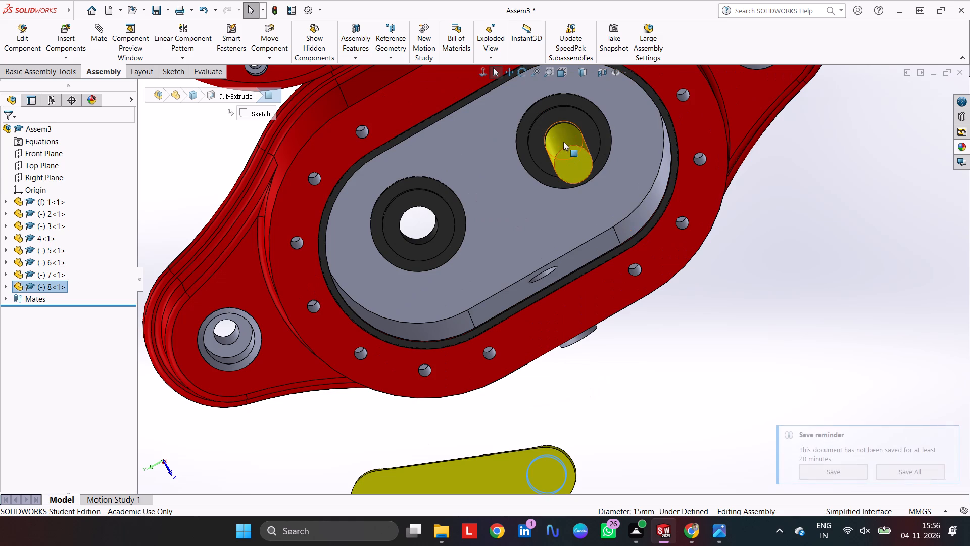
pyautogui.keyDown('ctrl'); pyautogui.click(563, 139); pyautogui.keyUp('ctrl')
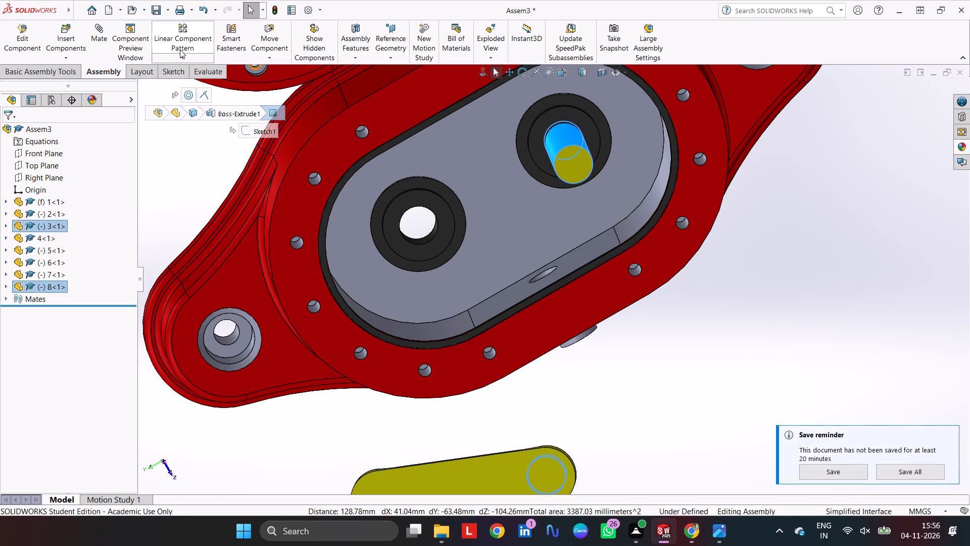
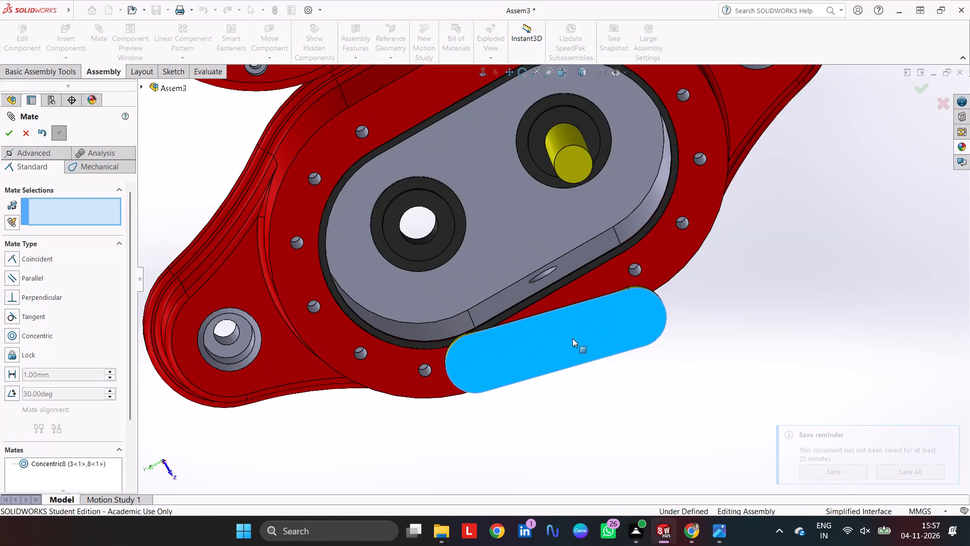
# Add a coincident mate between the end face of part 3's shaft and the floor of part 8's matching round pocket, and leave the Mate command.
pyautogui.click(568, 163)
pyautogui.moveTo(609, 145); pyautogui.dragTo(632, 355, button='middle')
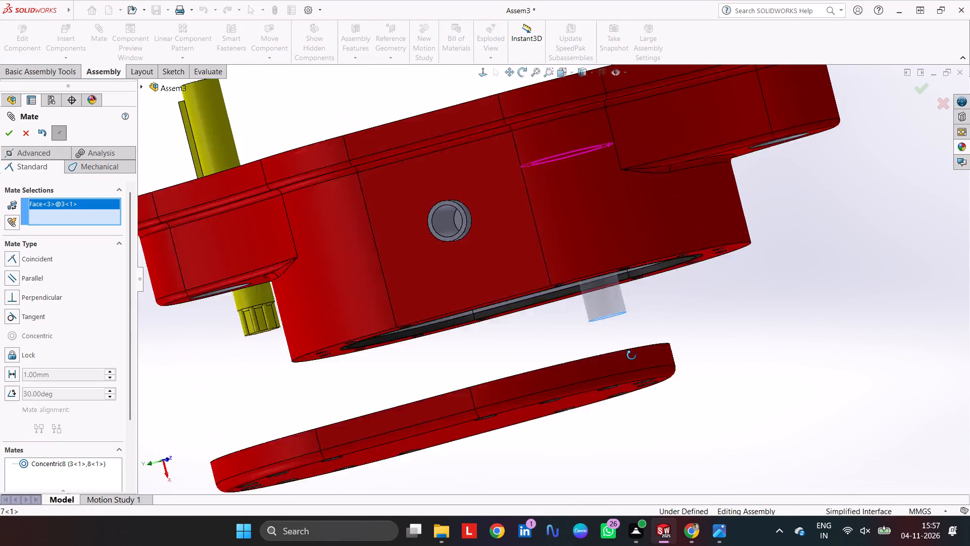
pyautogui.moveTo(632, 355); pyautogui.dragTo(636, 387, button='middle')
pyautogui.scroll(5, 636, 386)
pyautogui.scroll(-4, 635, 325)
pyautogui.moveTo(632, 324); pyautogui.dragTo(640, 424, button='middle')
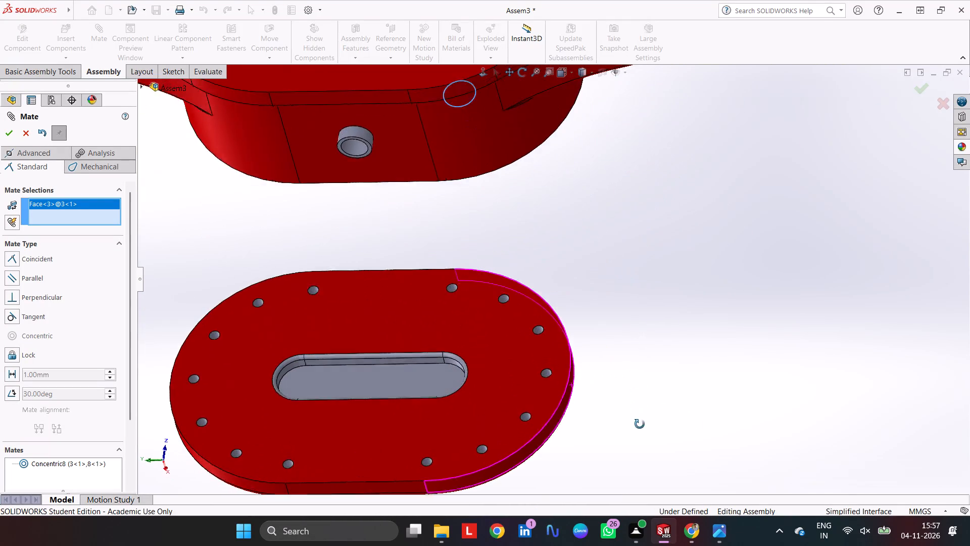
pyautogui.moveTo(640, 424); pyautogui.dragTo(641, 439, button='middle')
pyautogui.scroll(4, 619, 420)
pyautogui.scroll(-6, 548, 381)
pyautogui.click(613, 337)
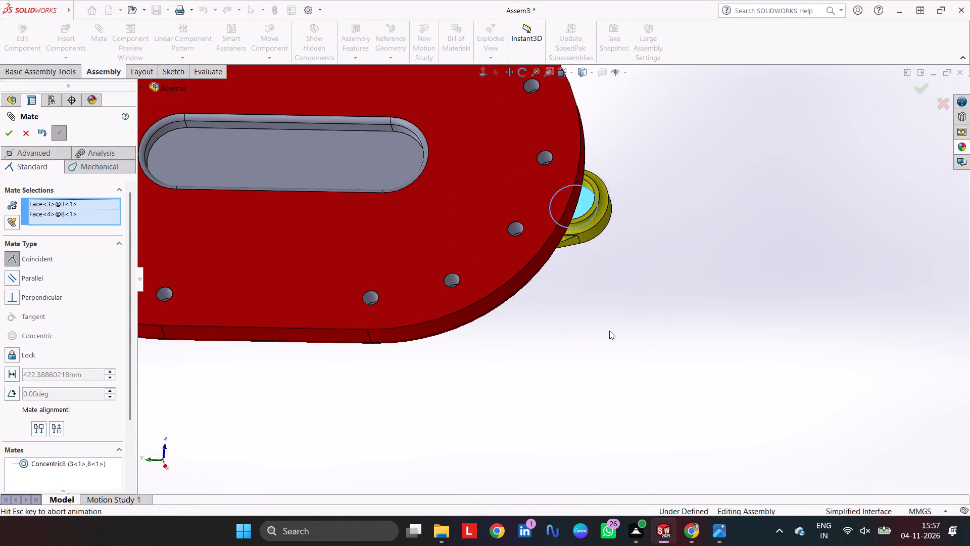
pyautogui.click(795, 301)
pyautogui.scroll(2, 657, 333)
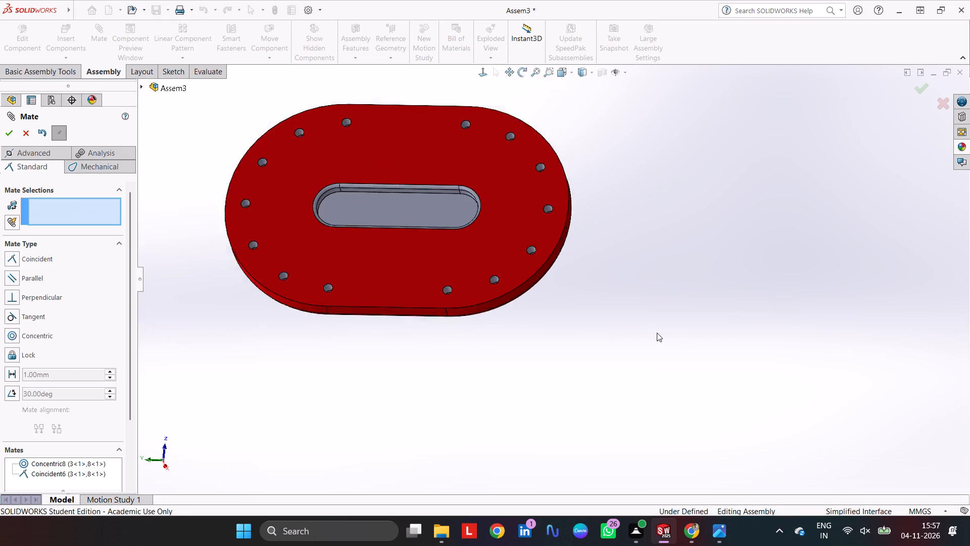
pyautogui.scroll(5, 657, 333)
pyautogui.moveTo(611, 309); pyautogui.dragTo(440, 48, button='middle')
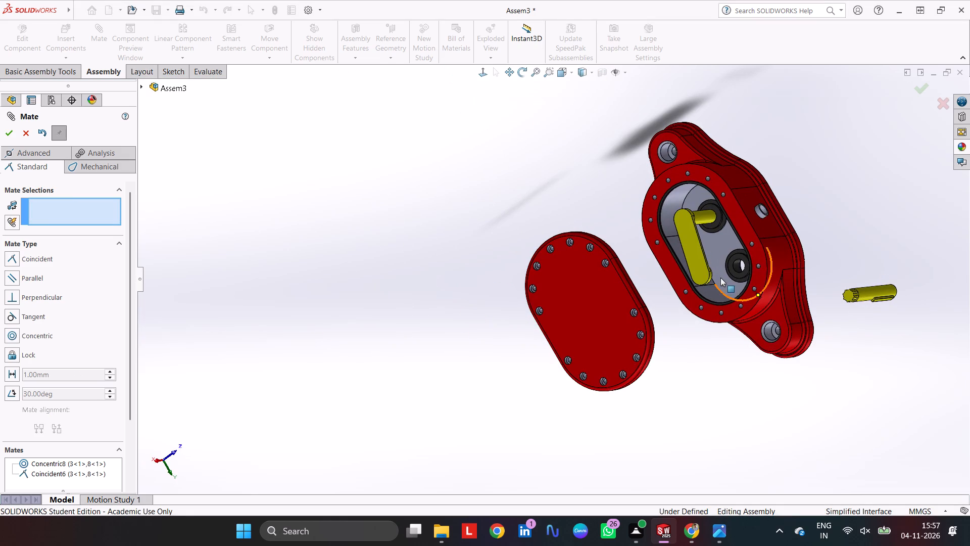
pyautogui.scroll(-6, 842, 296)
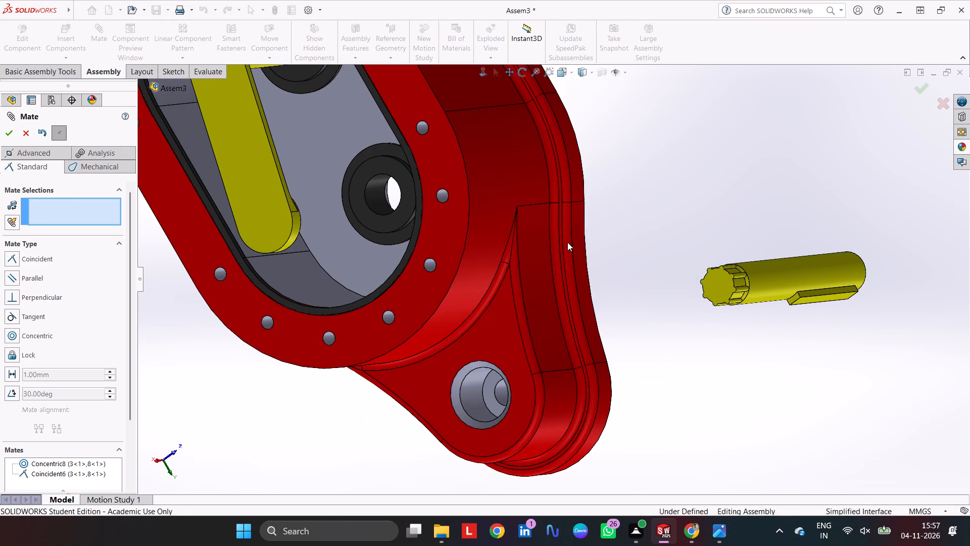
pyautogui.press('Escape')
pyautogui.press('Escape')
# Rotate part 5 freely until its plain round end faces the open side of the housing and its splined end points away.
pyautogui.click(261, 56)
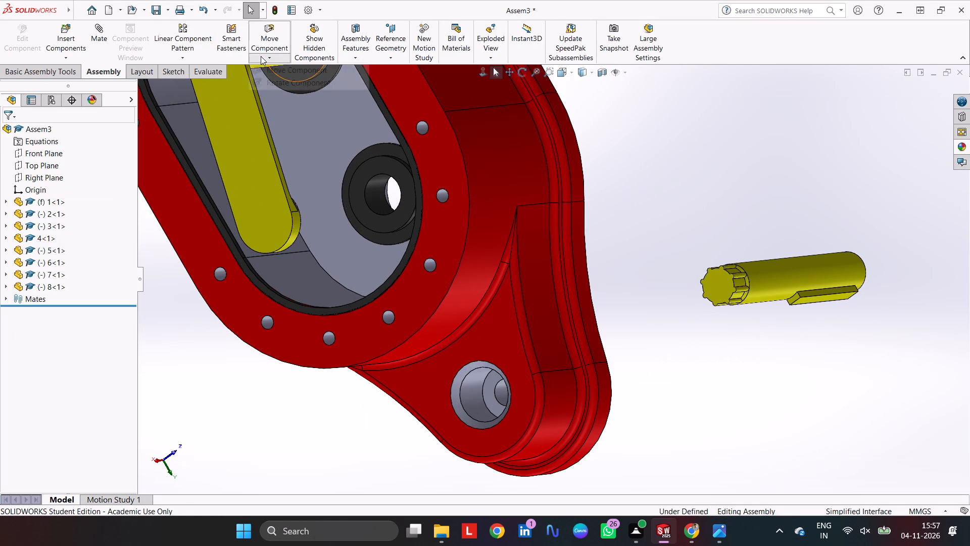
pyautogui.click(306, 87)
pyautogui.moveTo(721, 287); pyautogui.dragTo(969, 148)
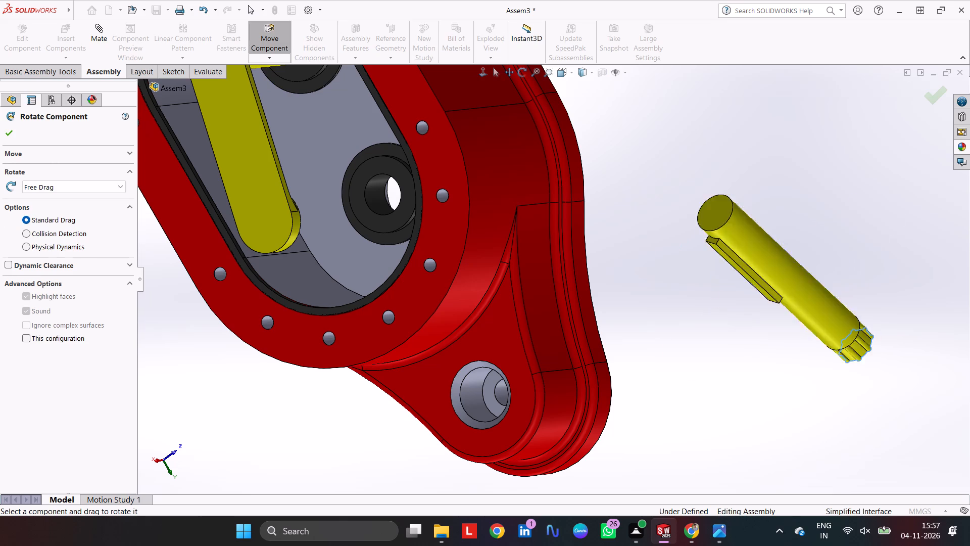
pyautogui.moveTo(969, 148); pyautogui.dragTo(889, 216)
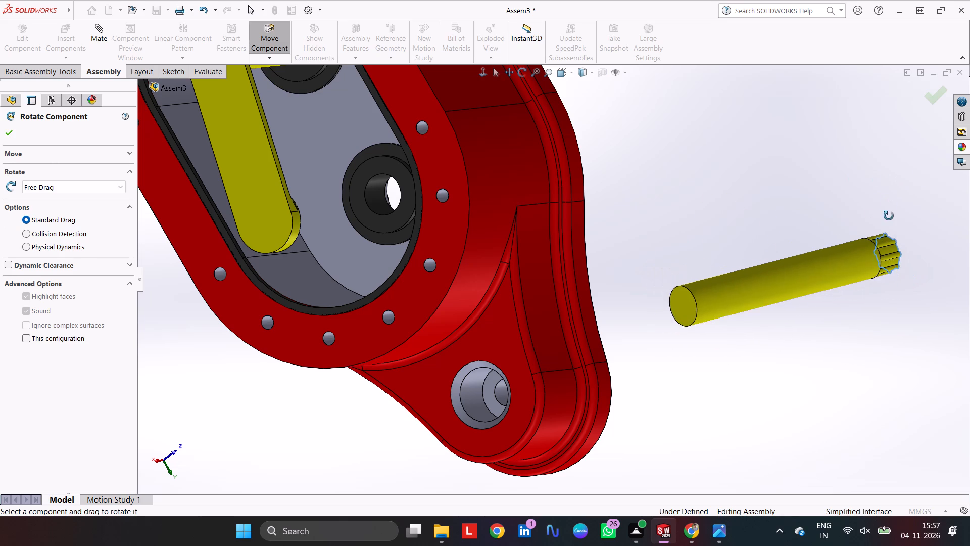
pyautogui.moveTo(889, 216); pyautogui.dragTo(902, 202)
pyautogui.press('Escape')
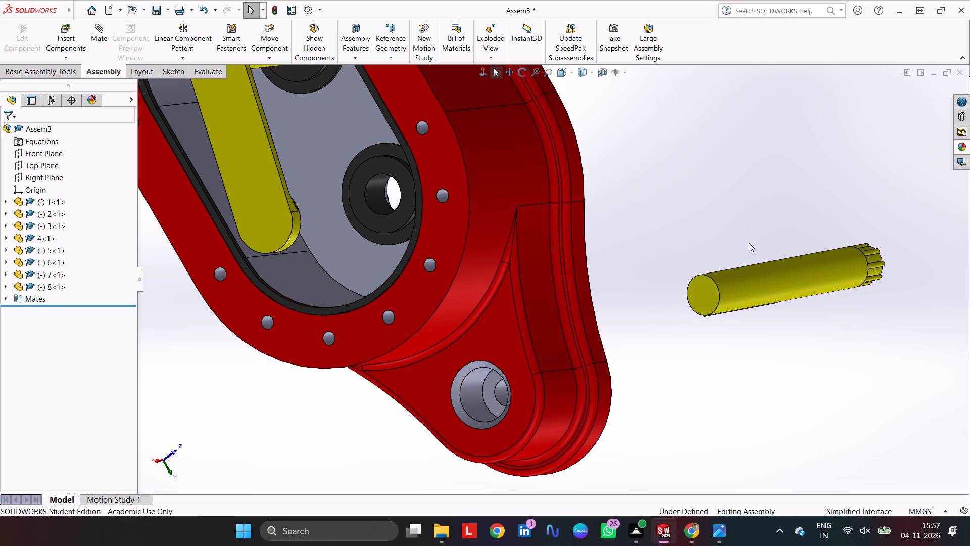
pyautogui.press('Escape')
# Add a concentric mate between part 5's cylindrical shaft face and the free round pocket at the other end of part 8.
pyautogui.click(784, 277)
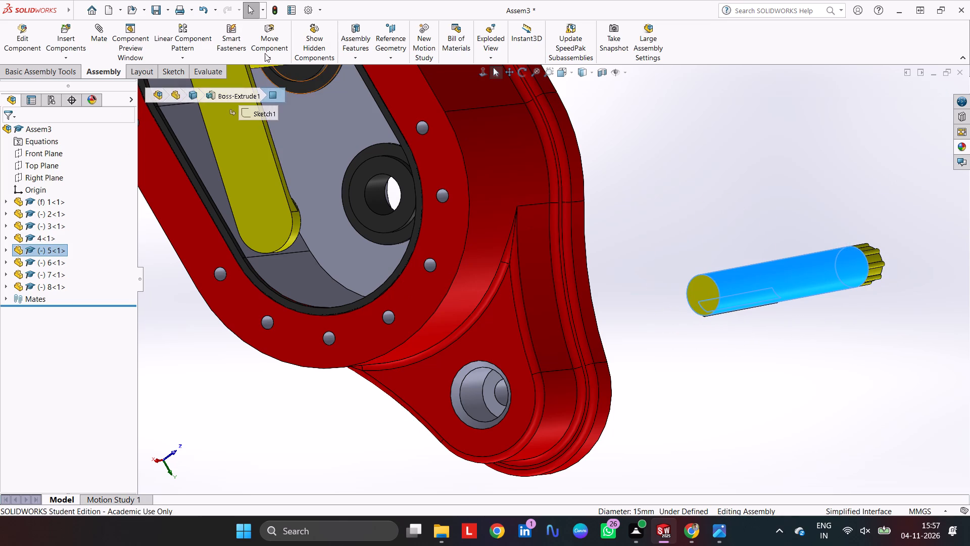
pyautogui.moveTo(307, 154); pyautogui.dragTo(475, 79, button='middle')
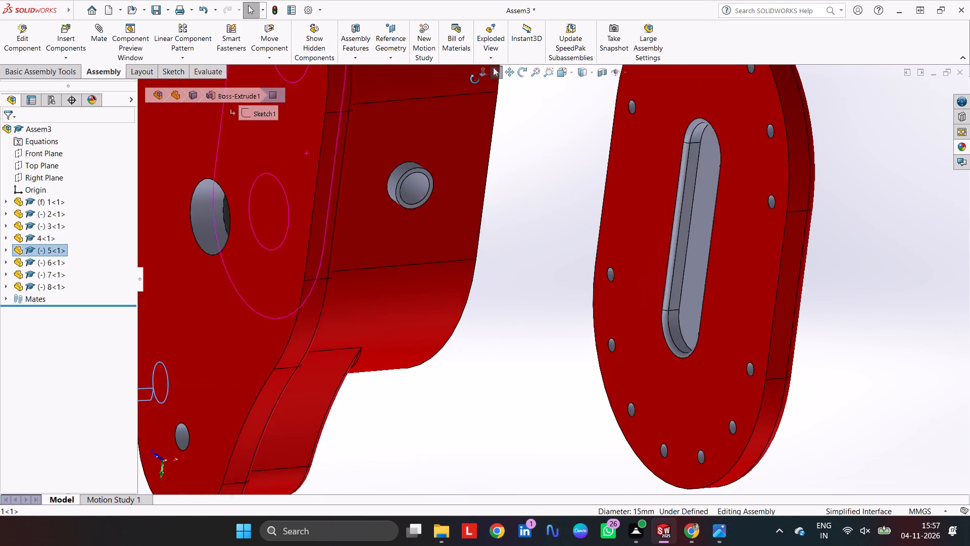
pyautogui.moveTo(475, 79); pyautogui.dragTo(453, 93, button='middle')
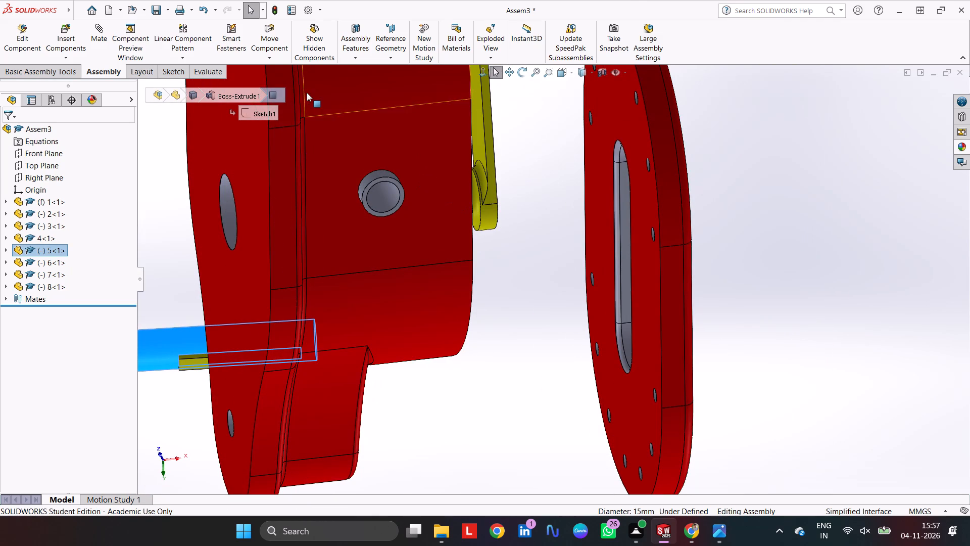
pyautogui.click(97, 27)
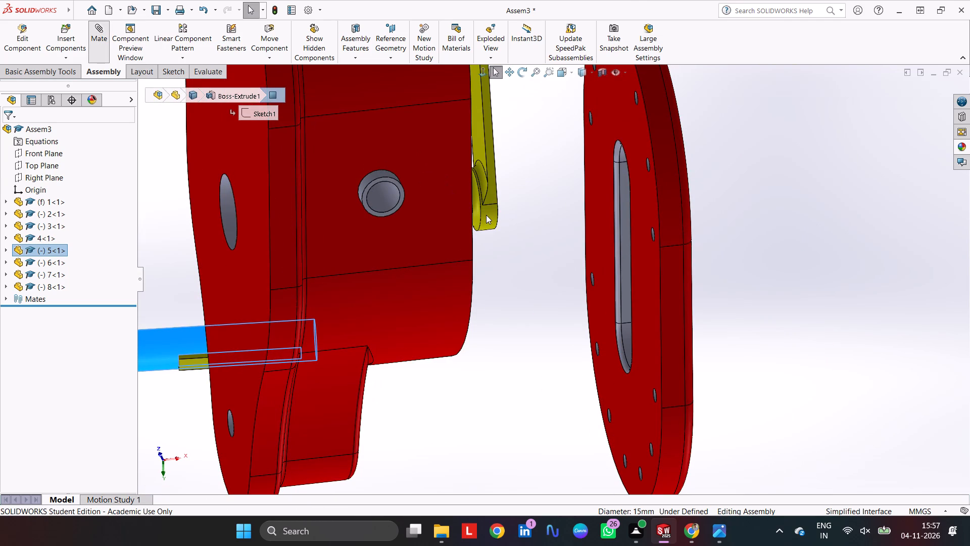
pyautogui.moveTo(489, 217); pyautogui.dragTo(540, 160)
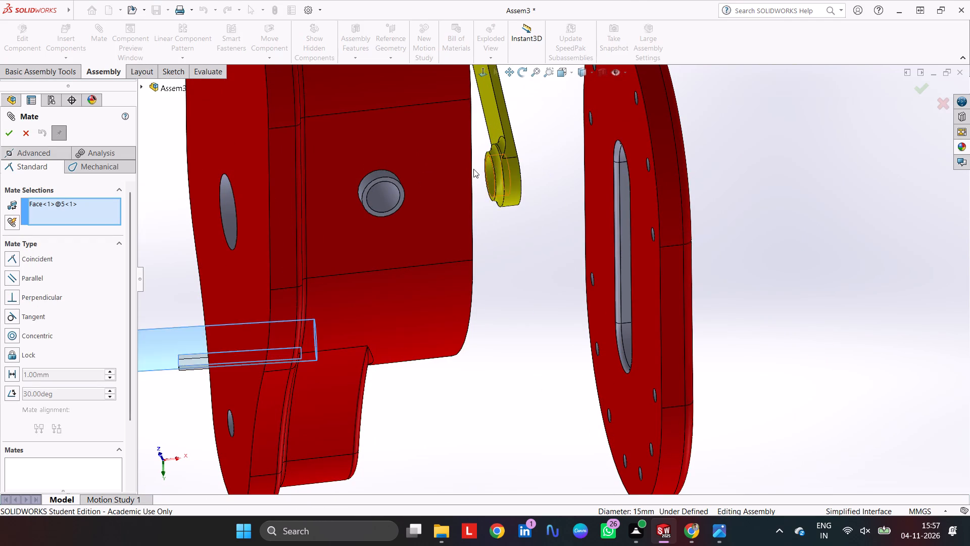
pyautogui.scroll(-6, 469, 169)
pyautogui.click(557, 233)
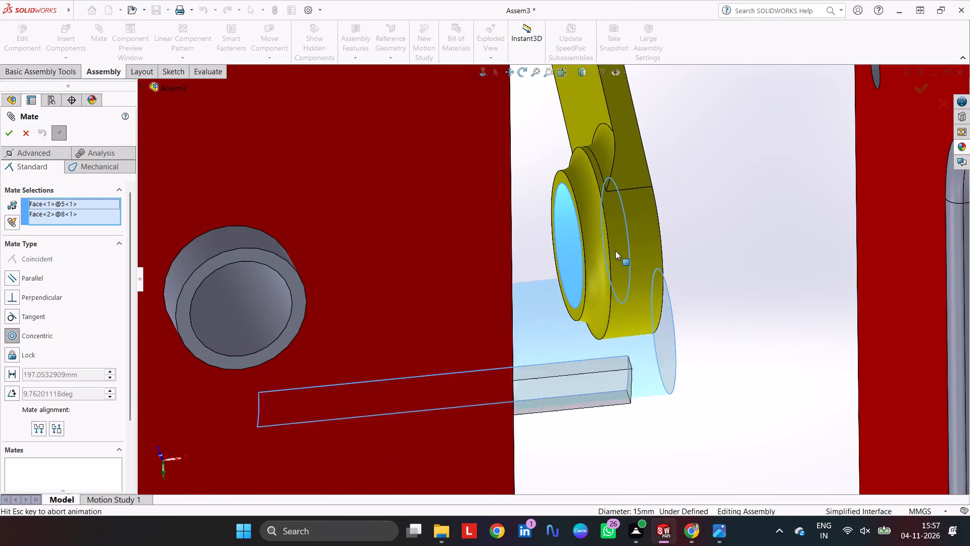
pyautogui.click(770, 221)
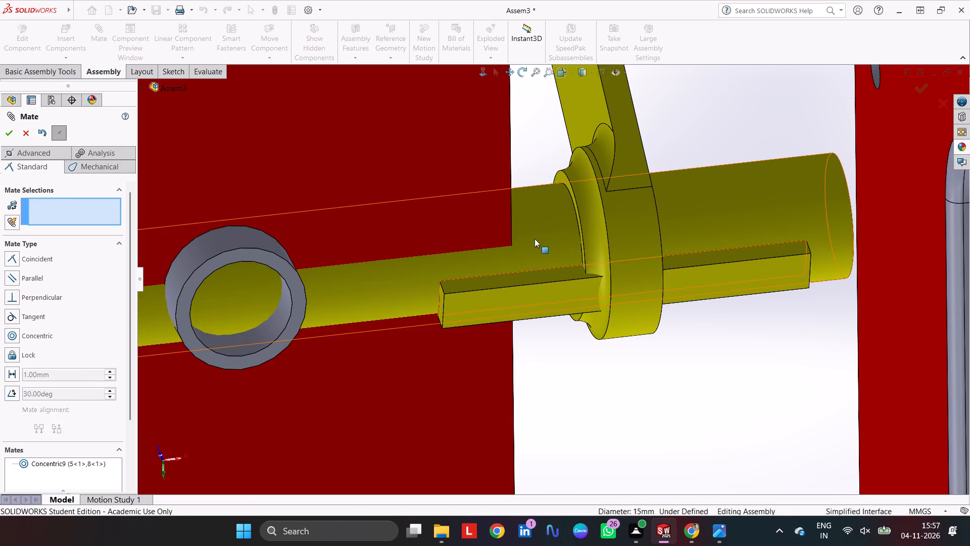
# Slide part 5 out of the pocket and mate its plain end face coincident with the floor of part 8's pocket.
pyautogui.moveTo(537, 237); pyautogui.dragTo(199, 249)
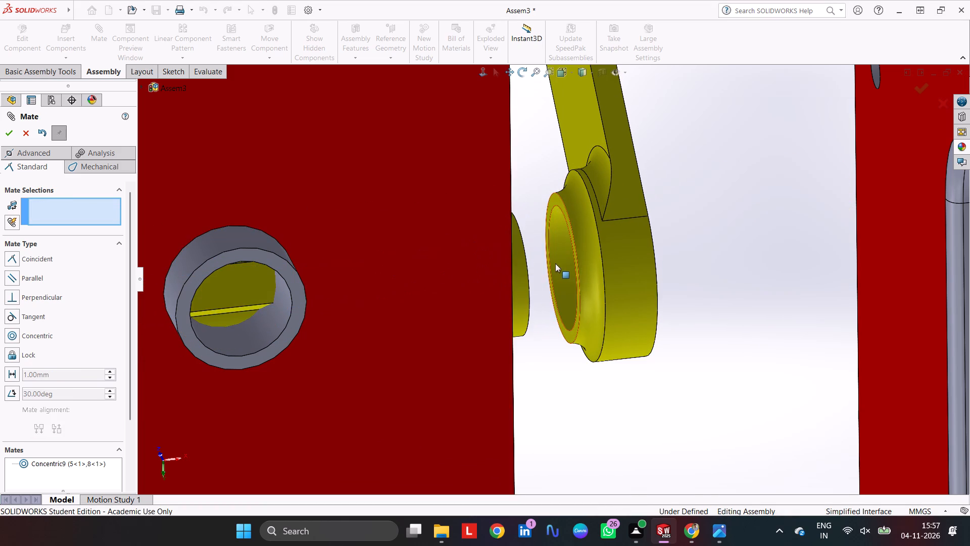
pyautogui.moveTo(588, 259); pyautogui.dragTo(607, 263, button='middle')
pyautogui.click(562, 260)
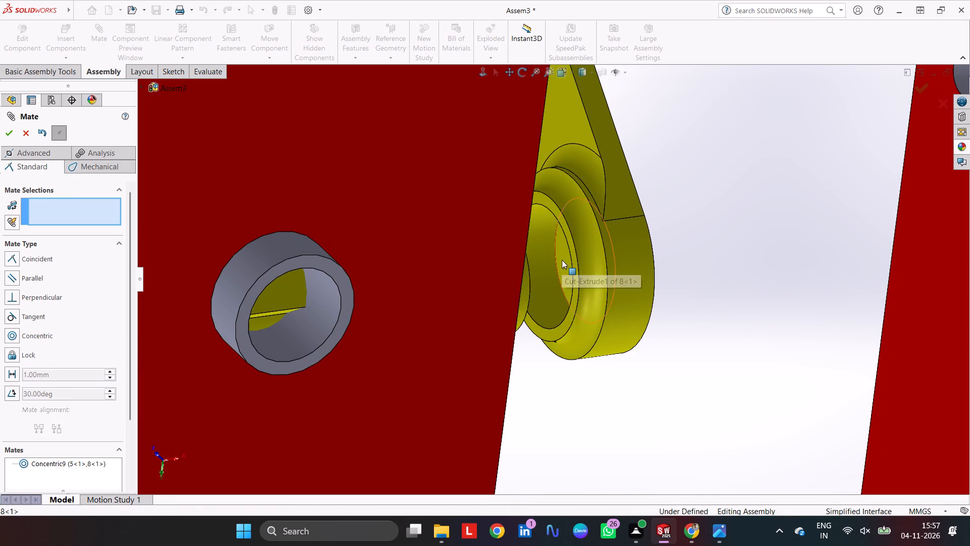
pyautogui.moveTo(643, 194); pyautogui.dragTo(592, 313, button='middle')
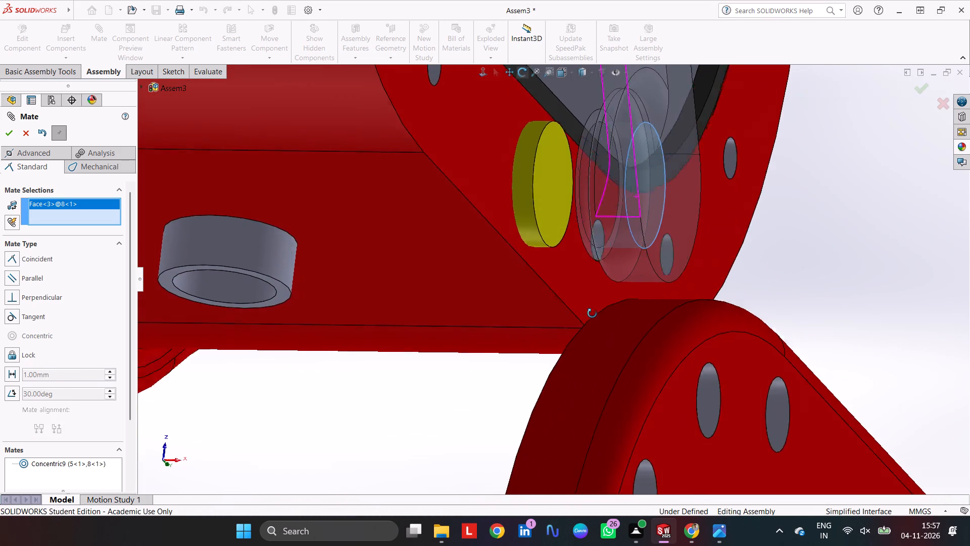
pyautogui.moveTo(592, 313); pyautogui.dragTo(591, 313, button='middle')
pyautogui.keyDown('ctrl'); pyautogui.click(551, 210); pyautogui.keyUp('ctrl')
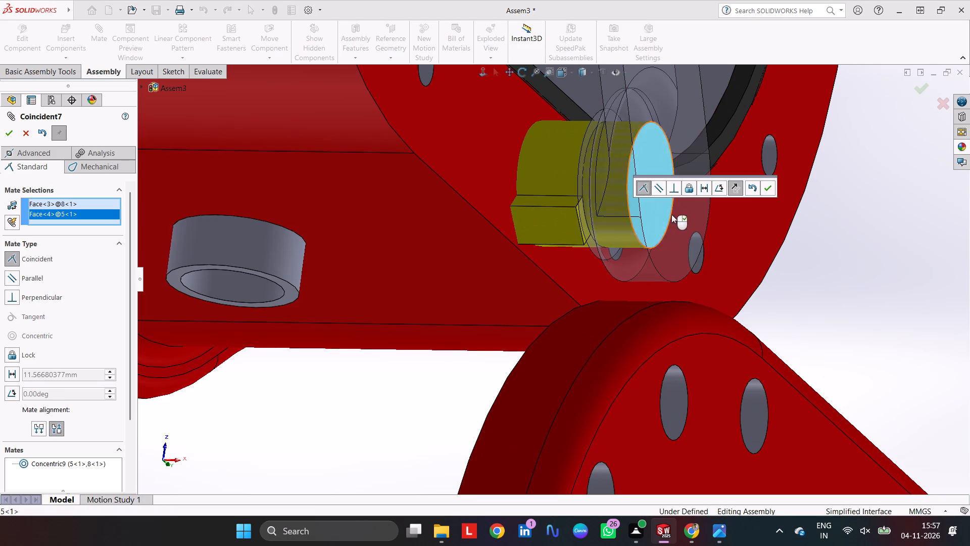
pyautogui.click(766, 190)
# Swing part 8 toward the unoccupied bushing and mate part 5's cylindrical shaft face concentric with the bore of part 6.
pyautogui.scroll(6, 698, 221)
pyautogui.moveTo(700, 210); pyautogui.dragTo(654, 173, button='middle')
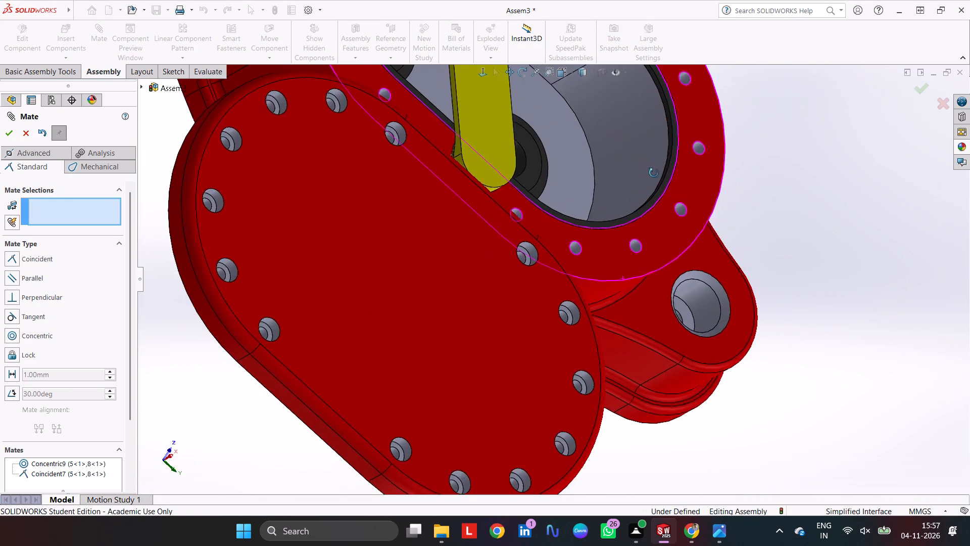
pyautogui.moveTo(654, 173); pyautogui.dragTo(632, 210, button='middle')
pyautogui.moveTo(447, 189); pyautogui.dragTo(558, 138)
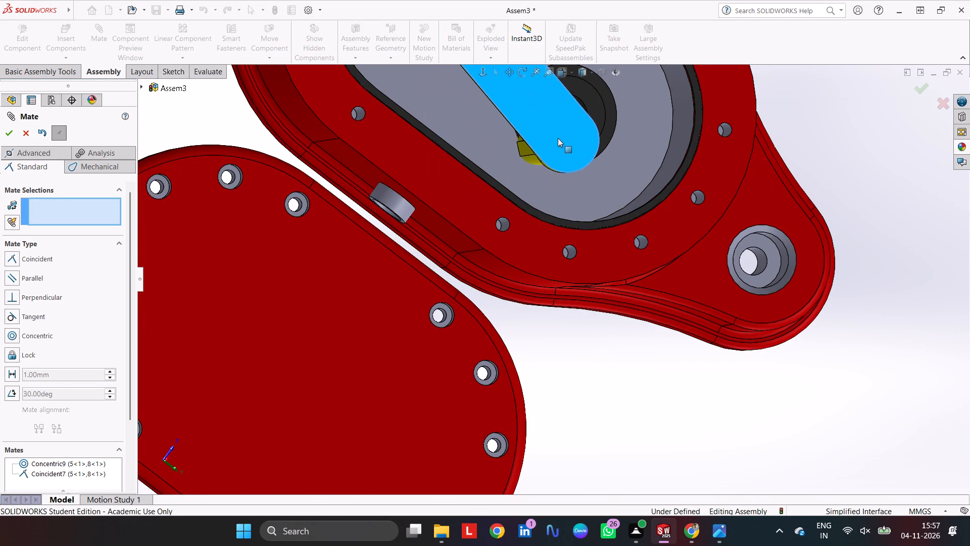
pyautogui.moveTo(558, 138); pyautogui.dragTo(547, 144)
pyautogui.moveTo(642, 145); pyautogui.dragTo(608, 174, button='middle')
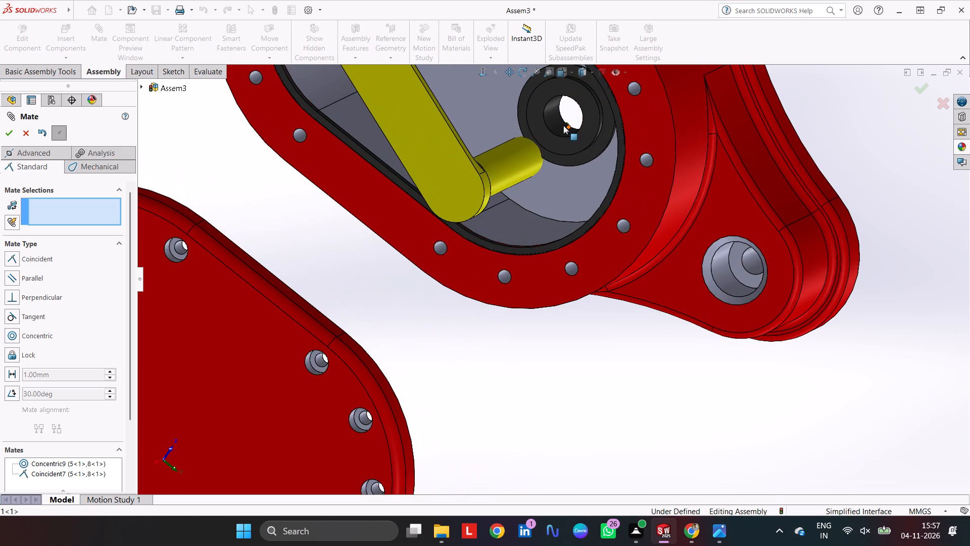
pyautogui.click(561, 125)
pyautogui.click(504, 157)
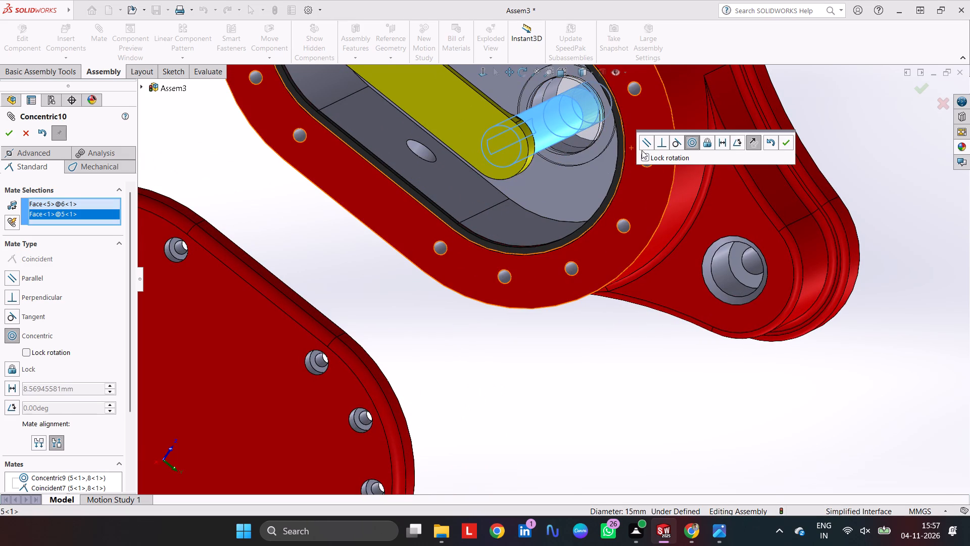
pyautogui.click(791, 139)
# Examine from both sides how part 8 and its two shafts sit in the housing.
pyautogui.moveTo(821, 132); pyautogui.dragTo(697, 221, button='middle')
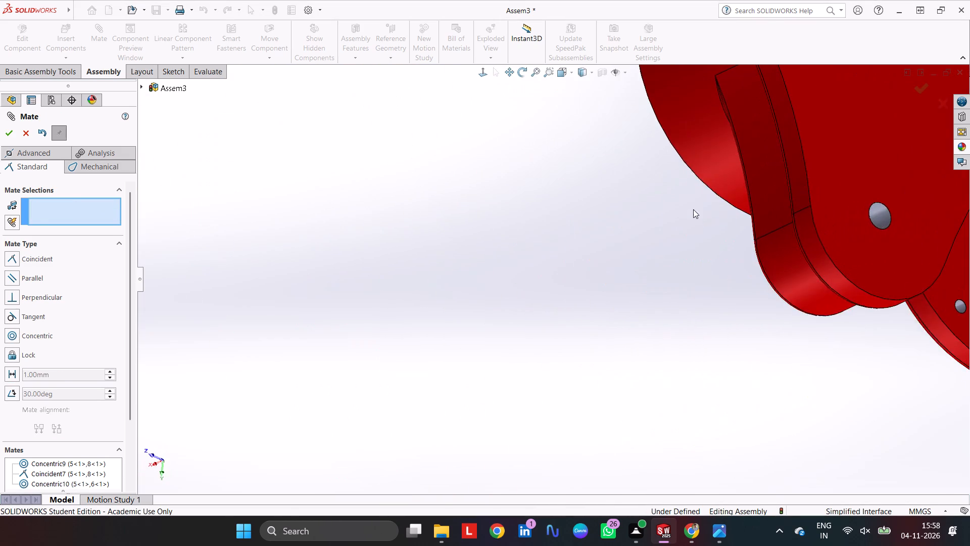
pyautogui.scroll(4, 693, 206)
pyautogui.scroll(-4, 721, 134)
pyautogui.moveTo(701, 209); pyautogui.dragTo(777, 169, button='middle')
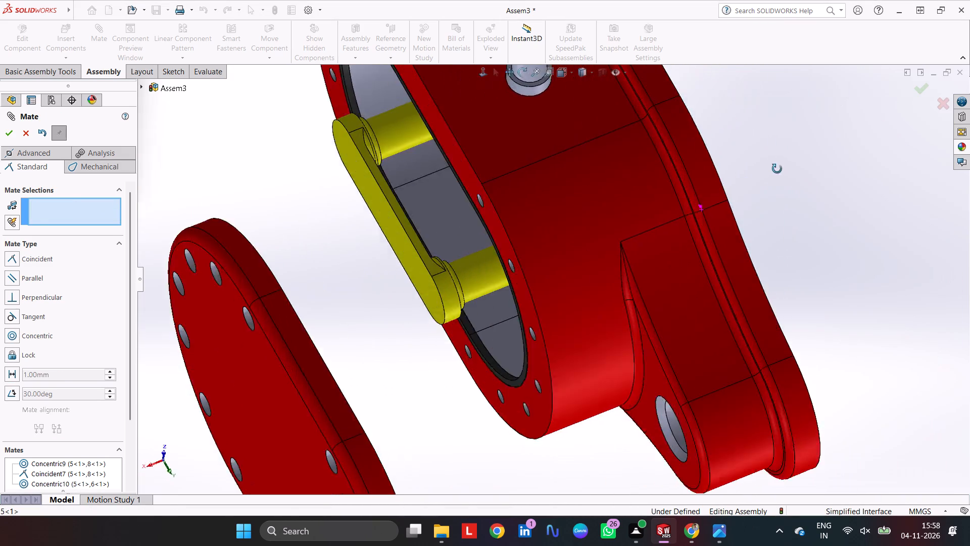
pyautogui.moveTo(777, 169); pyautogui.dragTo(823, 141, button='middle')
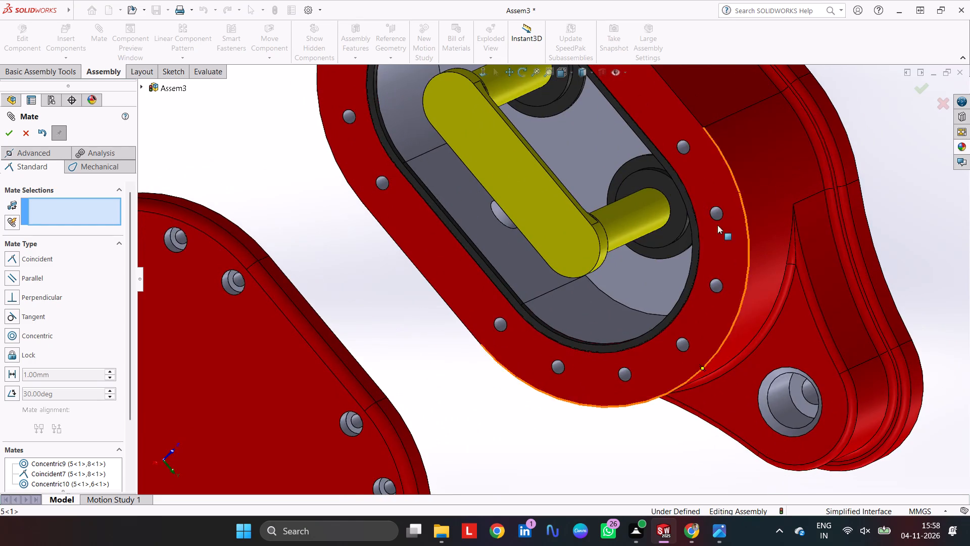
pyautogui.scroll(3, 697, 231)
pyautogui.moveTo(697, 233); pyautogui.dragTo(850, 184, button='middle')
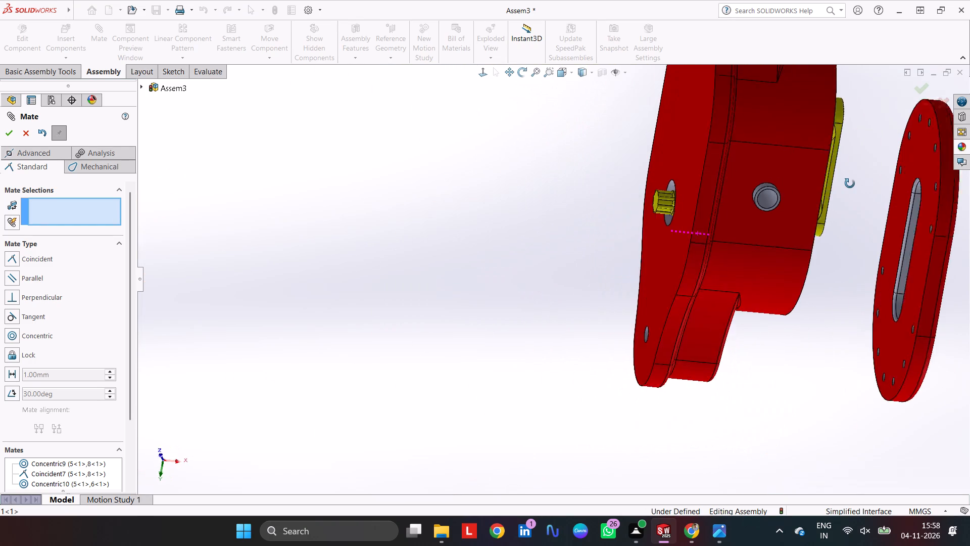
pyautogui.moveTo(850, 184); pyautogui.dragTo(842, 183, button='middle')
pyautogui.scroll(-3, 821, 217)
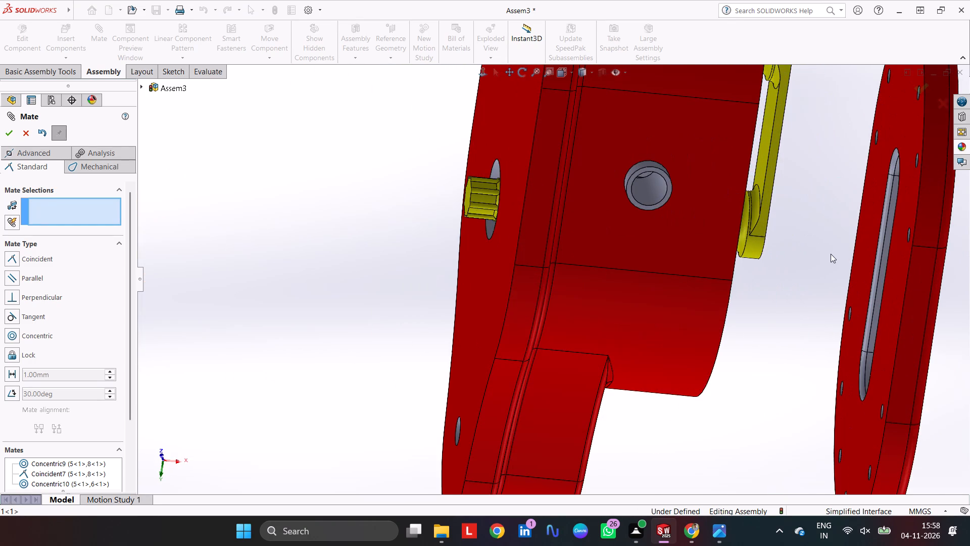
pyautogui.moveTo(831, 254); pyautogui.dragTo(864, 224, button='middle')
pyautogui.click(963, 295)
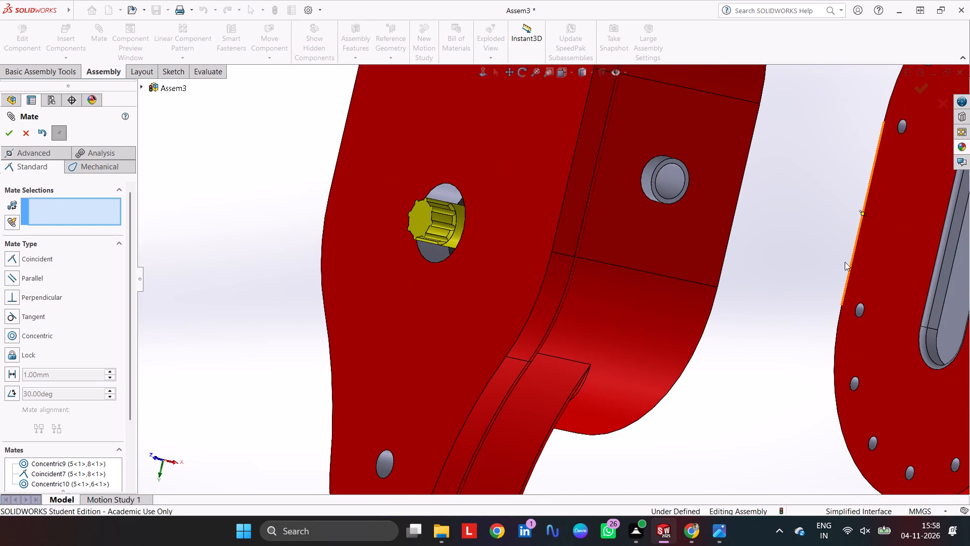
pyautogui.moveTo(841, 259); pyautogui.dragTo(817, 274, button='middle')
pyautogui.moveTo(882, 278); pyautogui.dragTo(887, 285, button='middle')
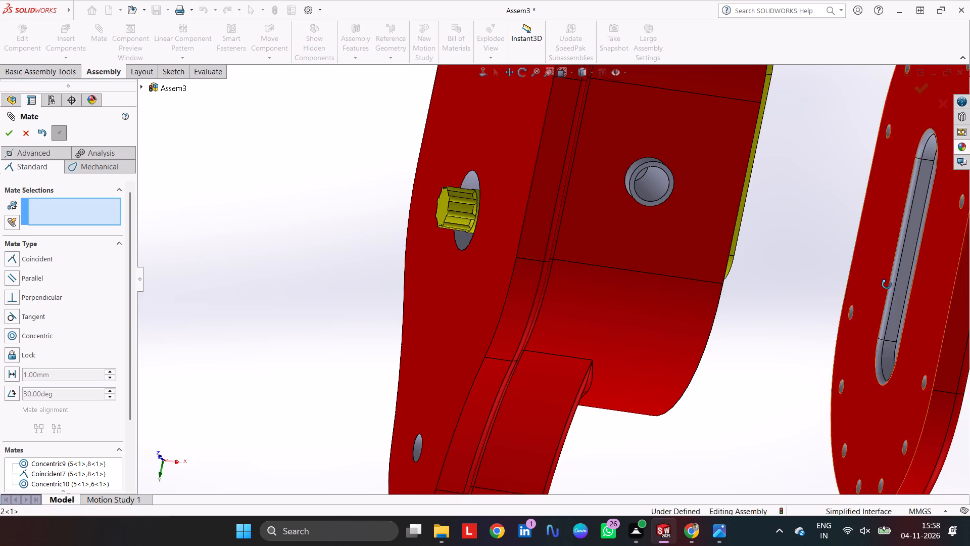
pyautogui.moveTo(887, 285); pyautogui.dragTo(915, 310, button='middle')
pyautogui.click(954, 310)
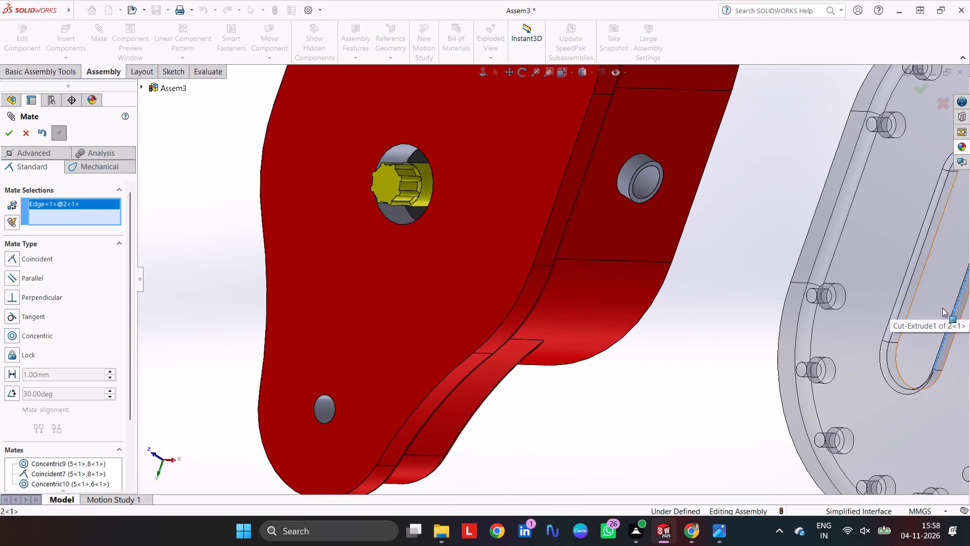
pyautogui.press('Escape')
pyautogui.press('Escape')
# Mate the slot floor on the inner side of cover part 2 coincident with the outer flat face of part 8.
pyautogui.click(938, 299)
pyautogui.moveTo(885, 252); pyautogui.dragTo(775, 289, button='middle')
pyautogui.moveTo(765, 289); pyautogui.dragTo(635, 350, button='middle')
pyautogui.scroll(5, 804, 166)
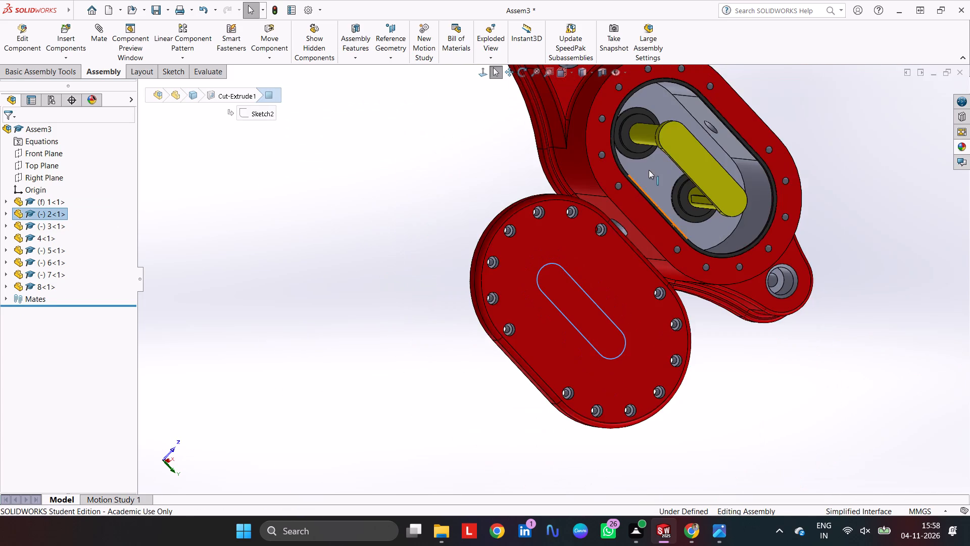
pyautogui.keyDown('ctrl'); pyautogui.click(666, 176); pyautogui.keyUp('ctrl')
pyautogui.click(96, 27)
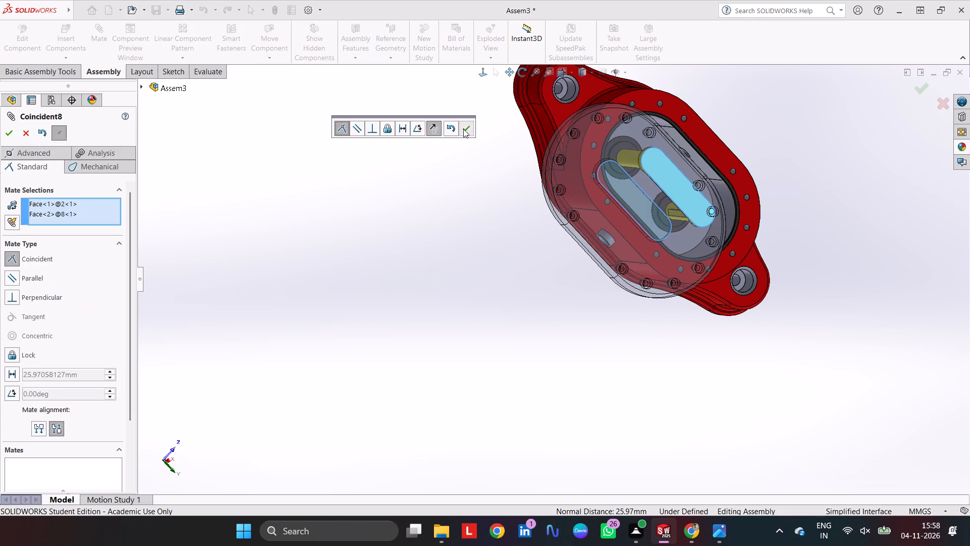
pyautogui.click(463, 129)
# Examine from several sides how cover part 2 sits relative to the housing and part 8.
pyautogui.moveTo(478, 220); pyautogui.dragTo(549, 147, button='middle')
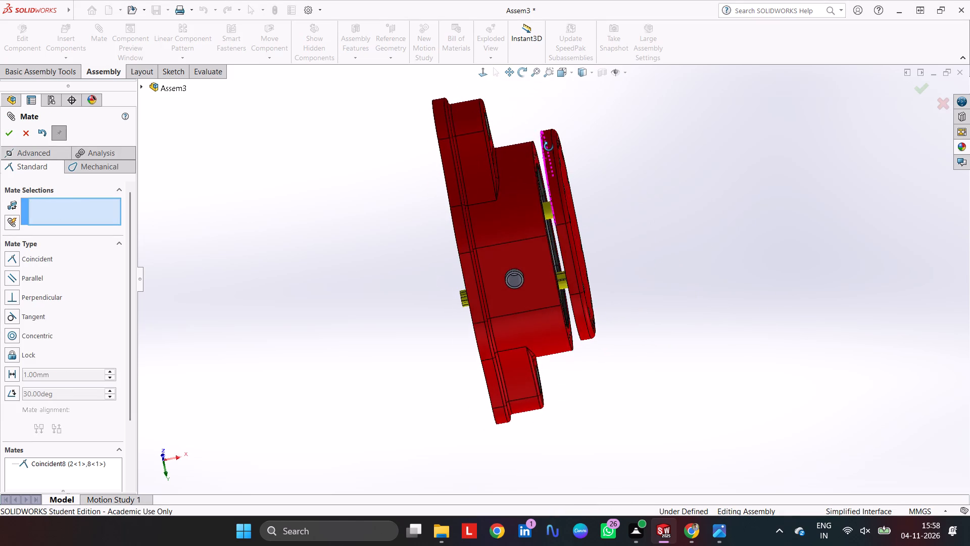
pyautogui.moveTo(549, 147); pyautogui.dragTo(541, 222, button='middle')
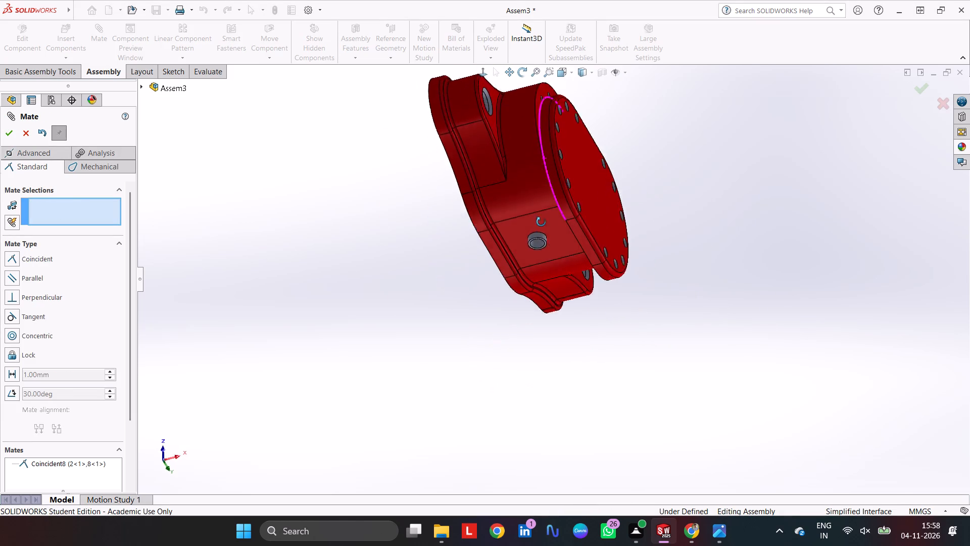
pyautogui.moveTo(541, 222); pyautogui.dragTo(394, 152, button='middle')
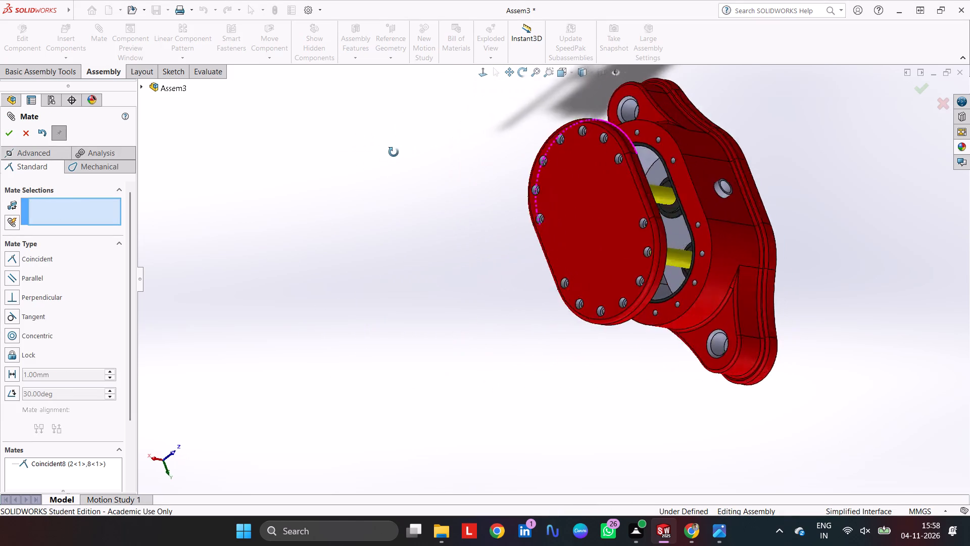
pyautogui.moveTo(394, 152); pyautogui.dragTo(402, 209, button='middle')
pyautogui.press('Escape')
pyautogui.press('Escape')
pyautogui.press('Escape')
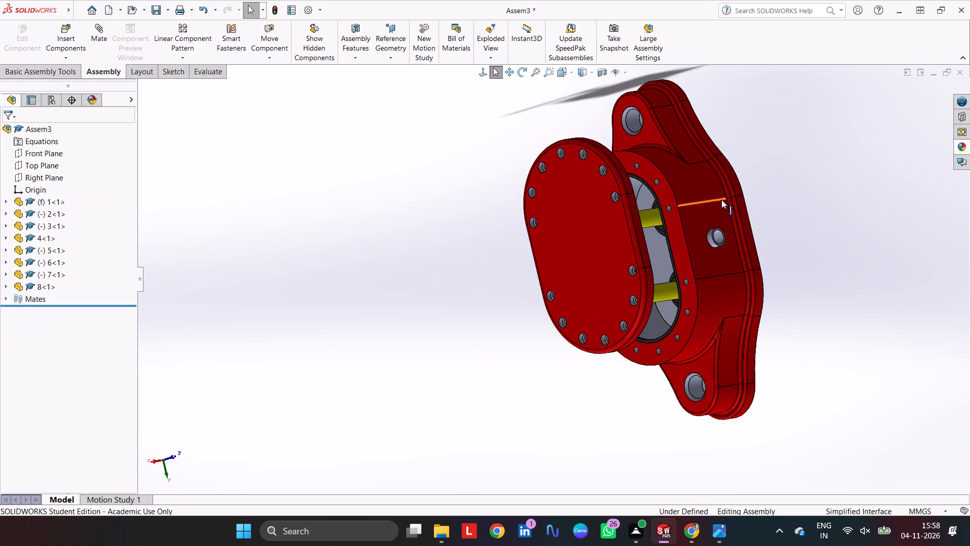
pyautogui.press('Escape')
pyautogui.press('Escape')
pyautogui.press('Escape')
pyautogui.press('Escape')
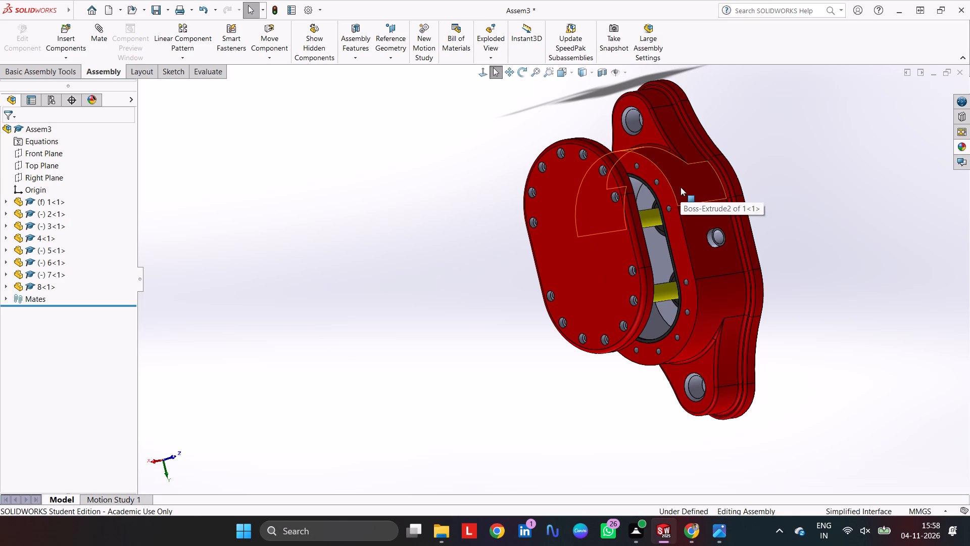
pyautogui.click(826, 141)
pyautogui.press('Escape')
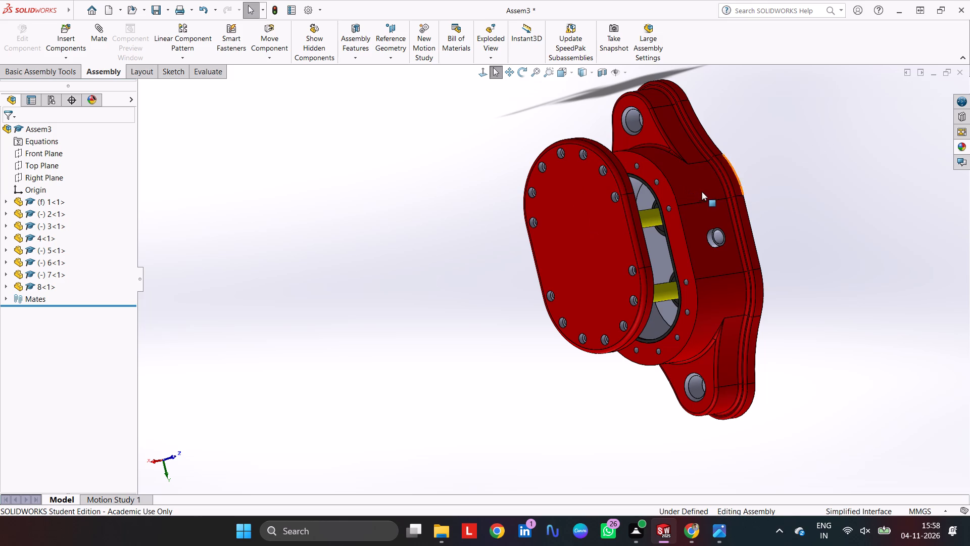
pyautogui.moveTo(761, 224); pyautogui.dragTo(969, 212, button='middle')
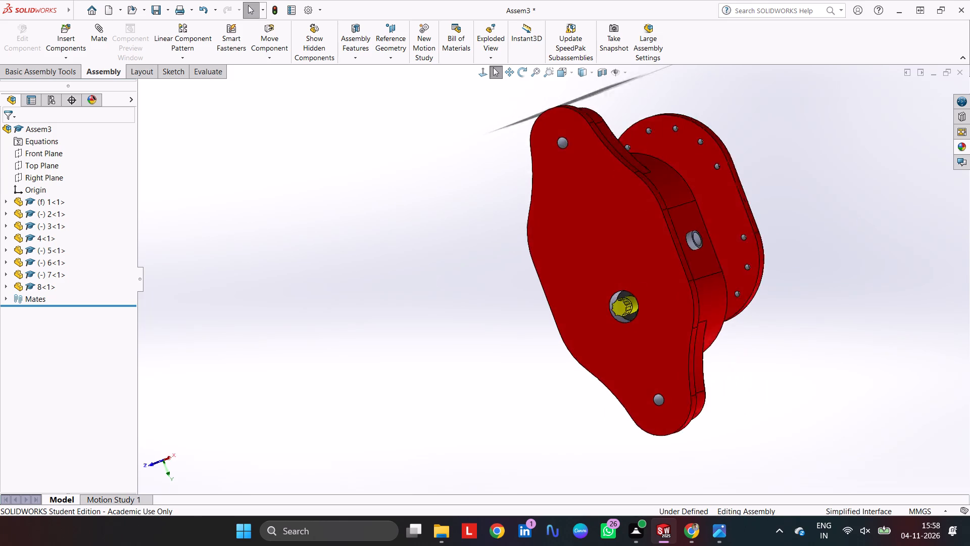
pyautogui.moveTo(969, 212); pyautogui.dragTo(934, 280, button='middle')
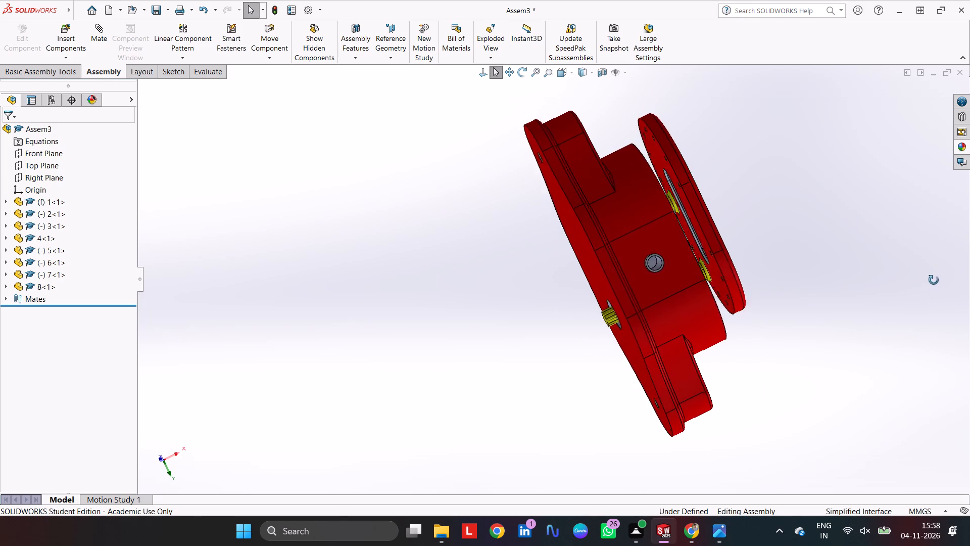
pyautogui.moveTo(934, 280); pyautogui.dragTo(926, 289, button='middle')
pyautogui.moveTo(766, 258); pyautogui.dragTo(740, 314, button='middle')
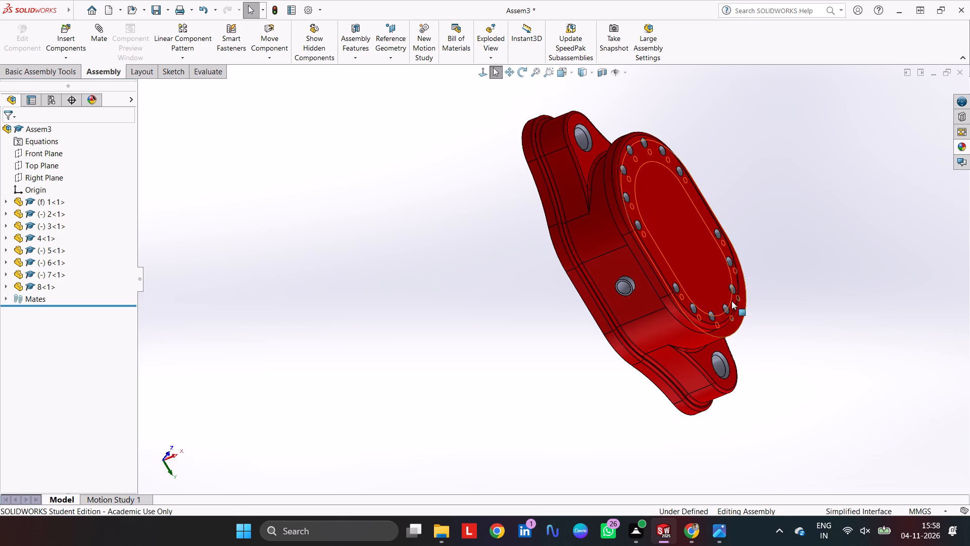
# Pull cover part 2 away from the housing and mate its inner face parallel to the housing's open rim face.
pyautogui.moveTo(673, 229); pyautogui.dragTo(821, 140)
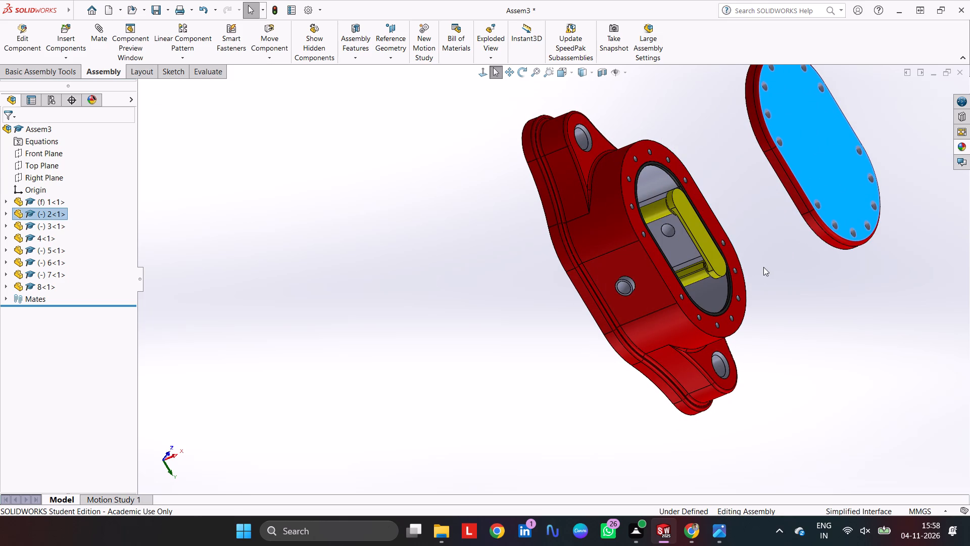
pyautogui.click(713, 224)
pyautogui.moveTo(776, 260); pyautogui.dragTo(881, 160, button='middle')
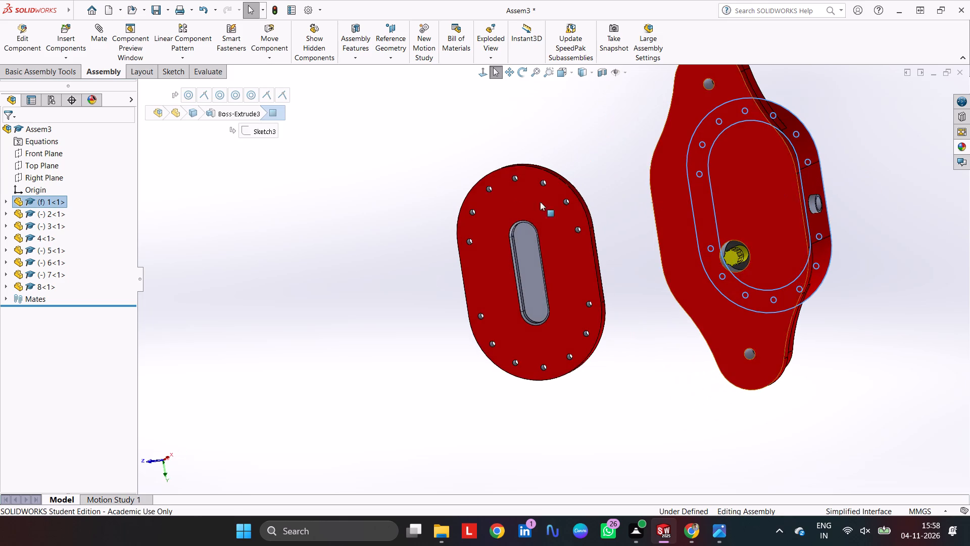
pyautogui.keyDown('ctrl'); pyautogui.click(515, 202); pyautogui.keyUp('ctrl')
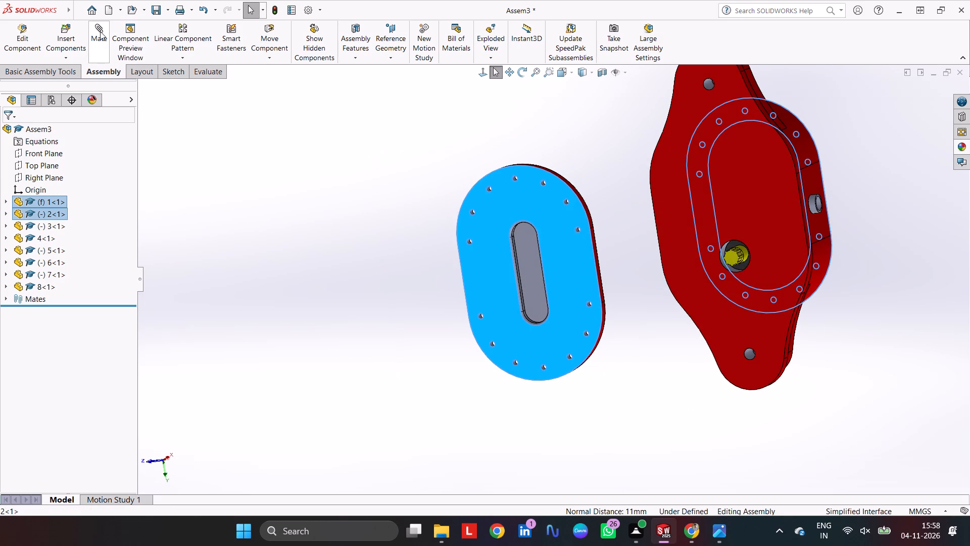
pyautogui.click(100, 31)
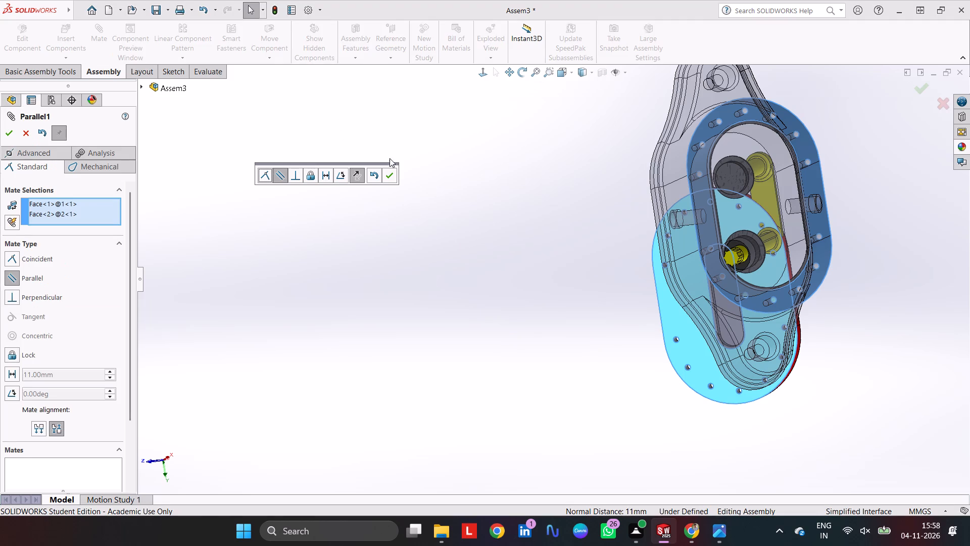
pyautogui.click(385, 175)
# Slide cover part 2 near the housing and mate its flat side face coincident with the housing's flat side face containing the port.
pyautogui.moveTo(438, 168); pyautogui.dragTo(356, 229, button='middle')
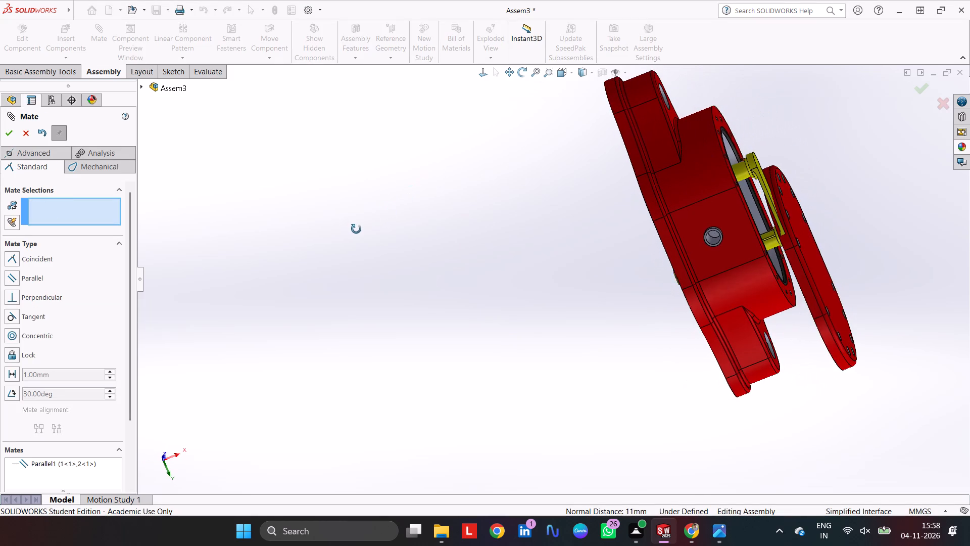
pyautogui.moveTo(356, 229); pyautogui.dragTo(358, 227, button='middle')
pyautogui.moveTo(816, 266); pyautogui.dragTo(787, 231)
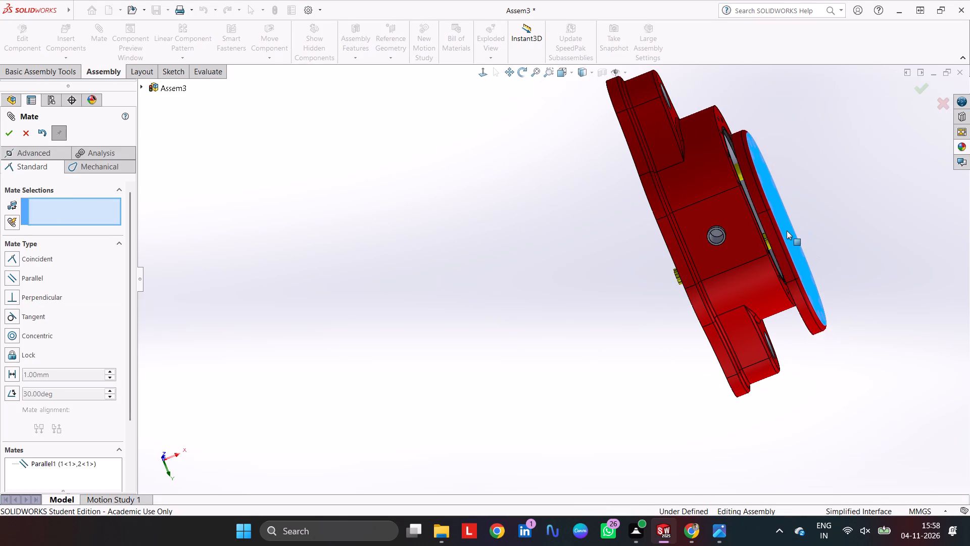
pyautogui.moveTo(787, 231); pyautogui.dragTo(773, 204)
pyautogui.moveTo(794, 171); pyautogui.dragTo(748, 229, button='middle')
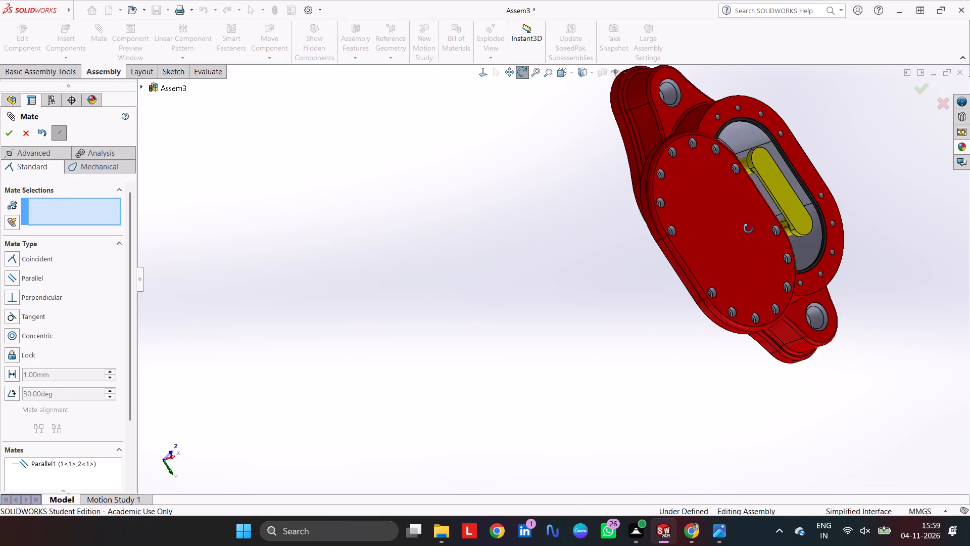
pyautogui.moveTo(748, 229); pyautogui.dragTo(678, 264, button='middle')
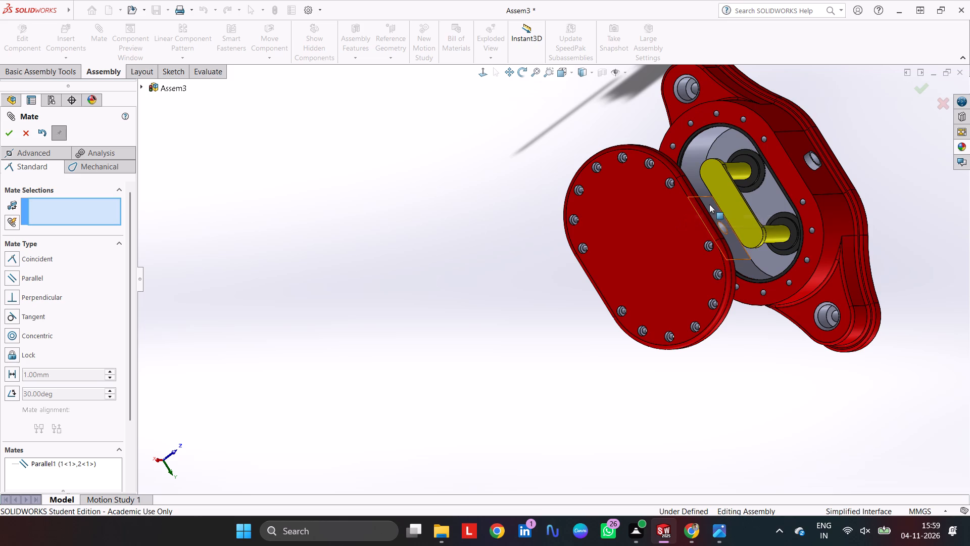
pyautogui.click(699, 198)
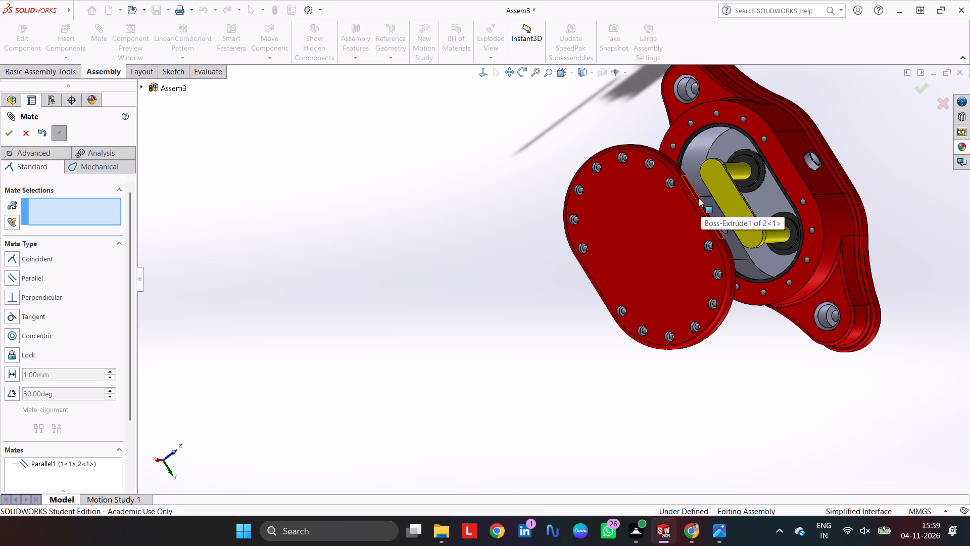
pyautogui.click(797, 157)
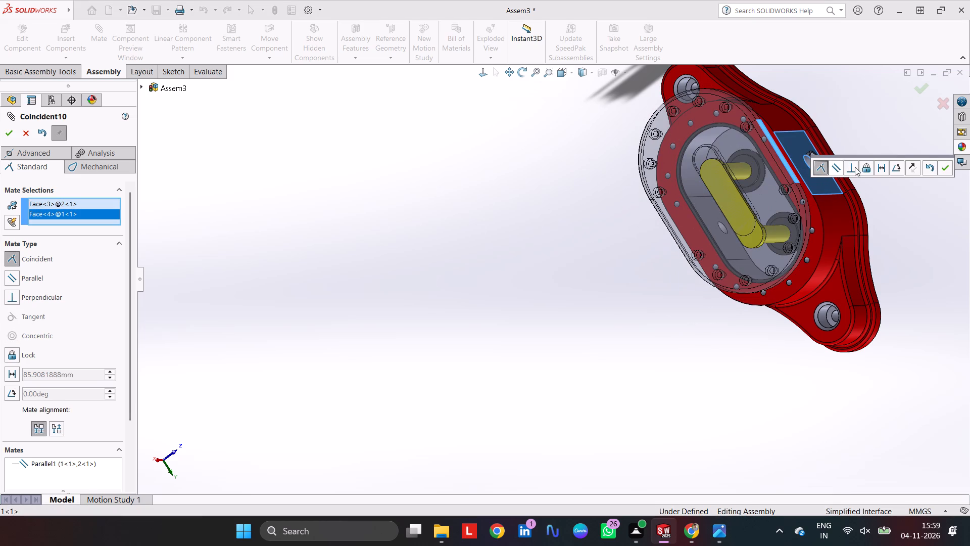
pyautogui.click(946, 168)
# Mate the rounded end face of cover part 2 concentric with the housing's rounded end face, finishing in the isometric view.
pyautogui.moveTo(814, 268); pyautogui.dragTo(784, 157, button='middle')
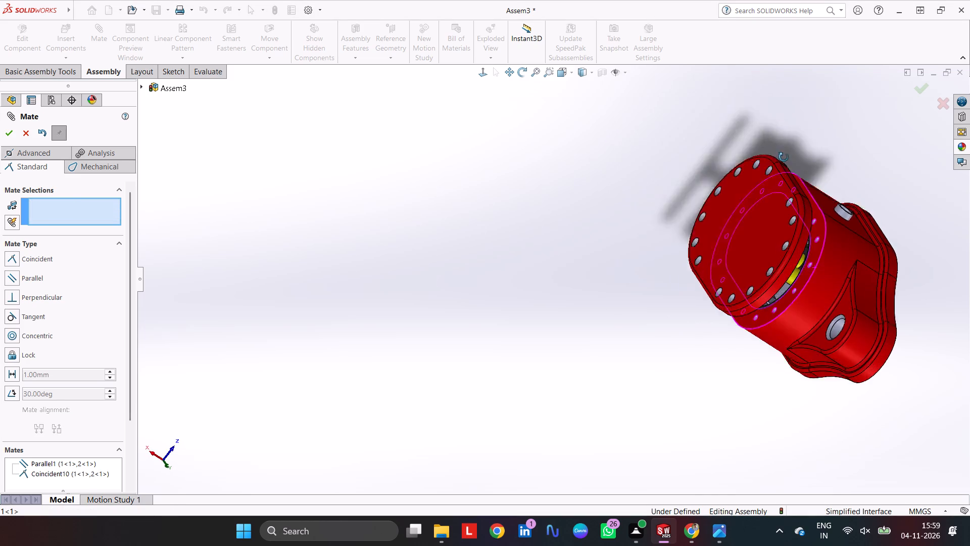
pyautogui.moveTo(784, 157); pyautogui.dragTo(777, 120, button='middle')
pyautogui.click(784, 276)
pyautogui.click(816, 286)
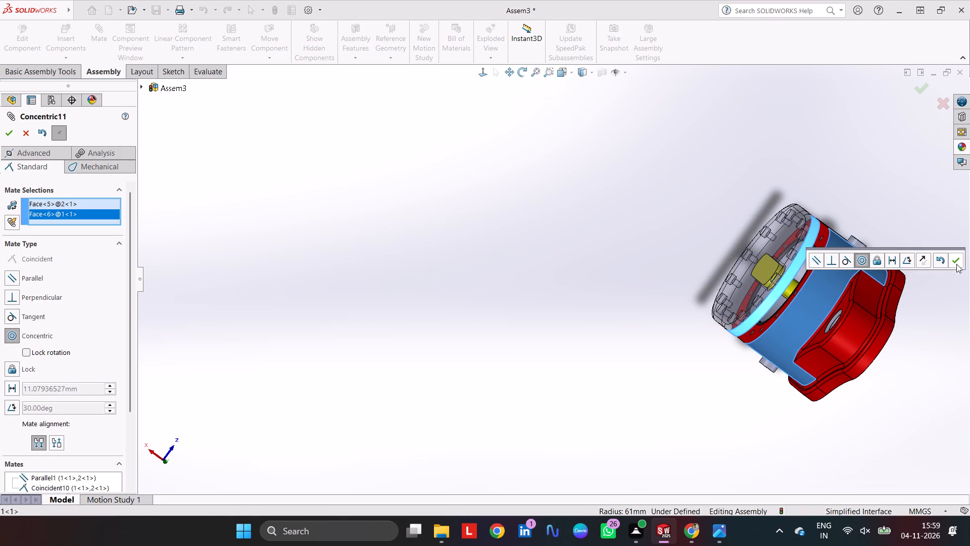
pyautogui.click(956, 264)
pyautogui.moveTo(525, 188); pyautogui.dragTo(636, 346, button='middle')
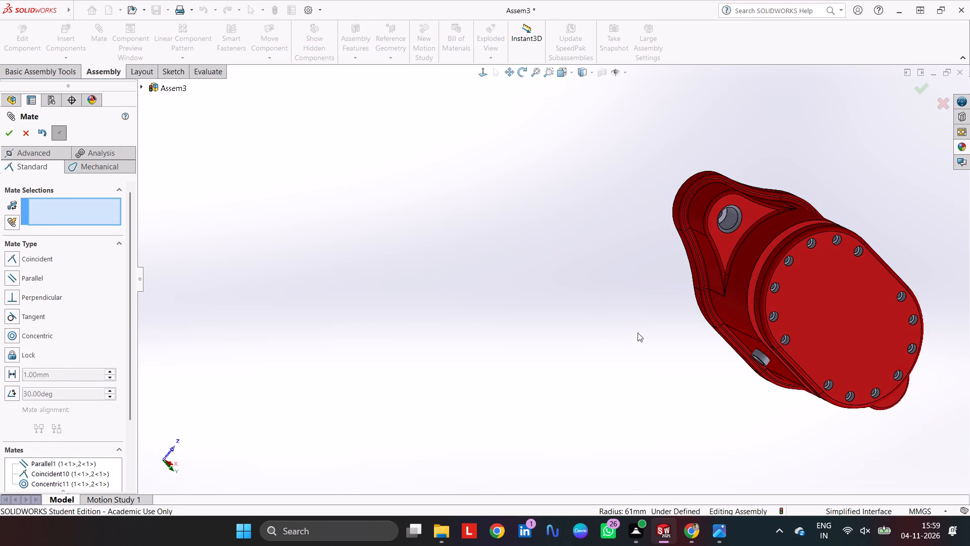
pyautogui.hotkey('ctrl', '7')
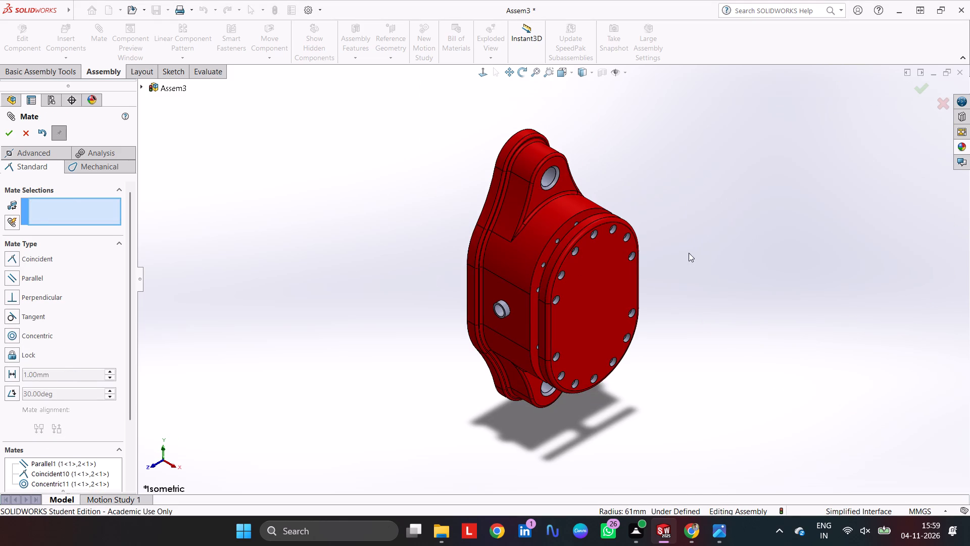
pyautogui.press('Escape')
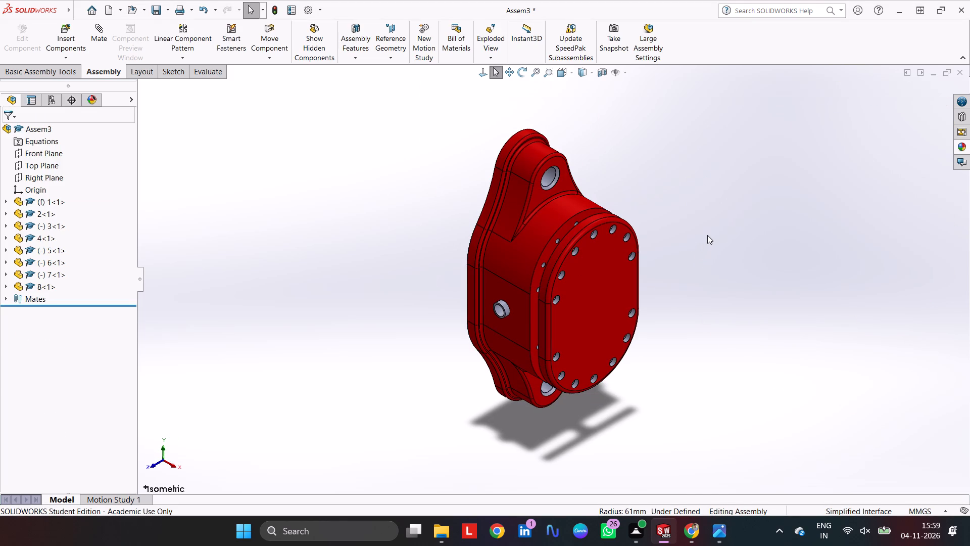
# Save the assembly as Gear Pump Assembly in the Gear Pump Assembly folder.
pyautogui.hotkey('ctrl', 's')
pyautogui.click(246, 209)
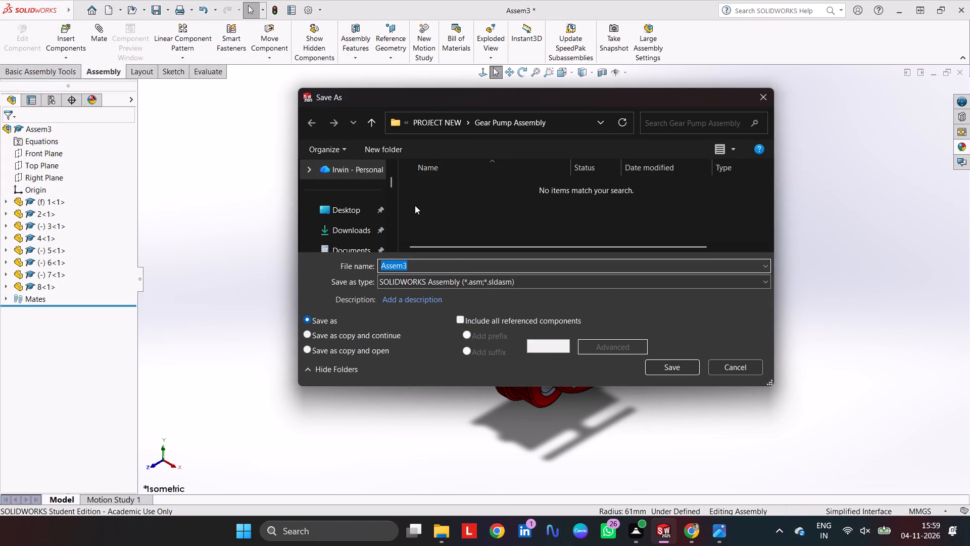
pyautogui.press('super+v')
pyautogui.click(469, 432)
pyautogui.hotkey('ctrl', 'v')
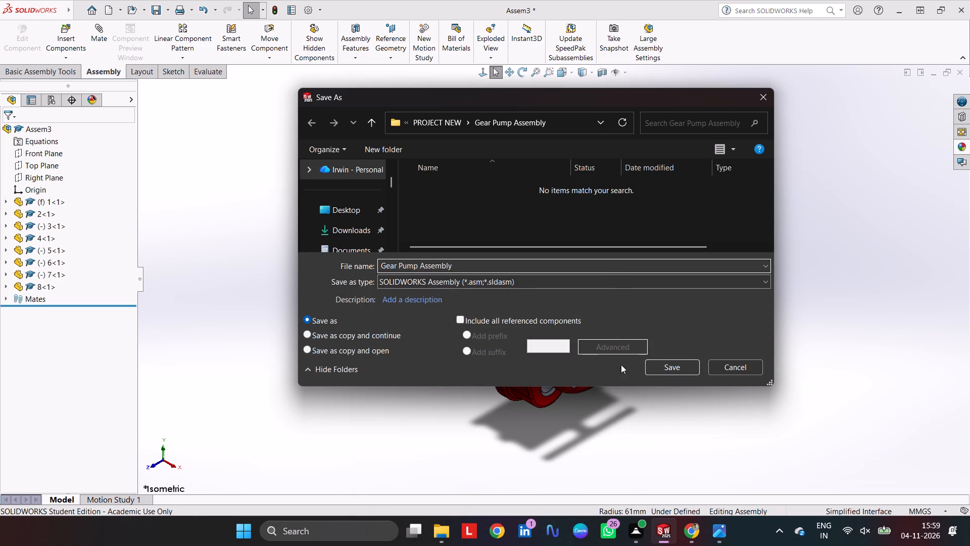
pyautogui.click(661, 365)
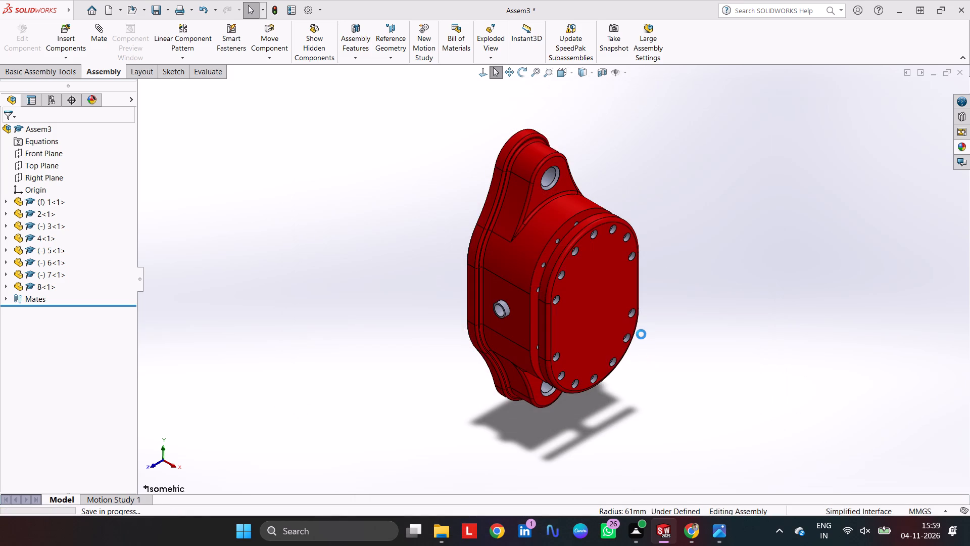
# Set the paper size to A4 in the page setup for printing the assembly with Microsoft Print to PDF.
pyautogui.hotkey('ctrl', 'p')
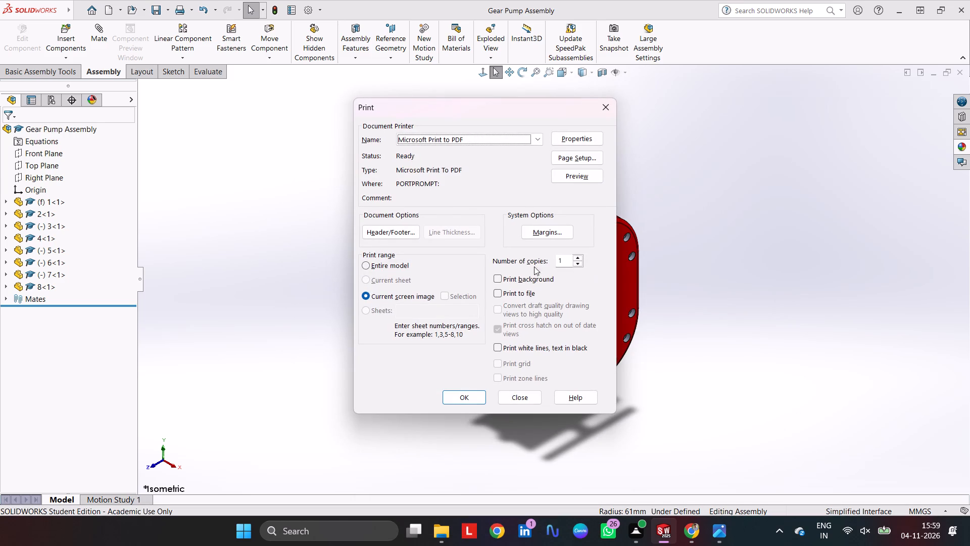
pyautogui.click(579, 158)
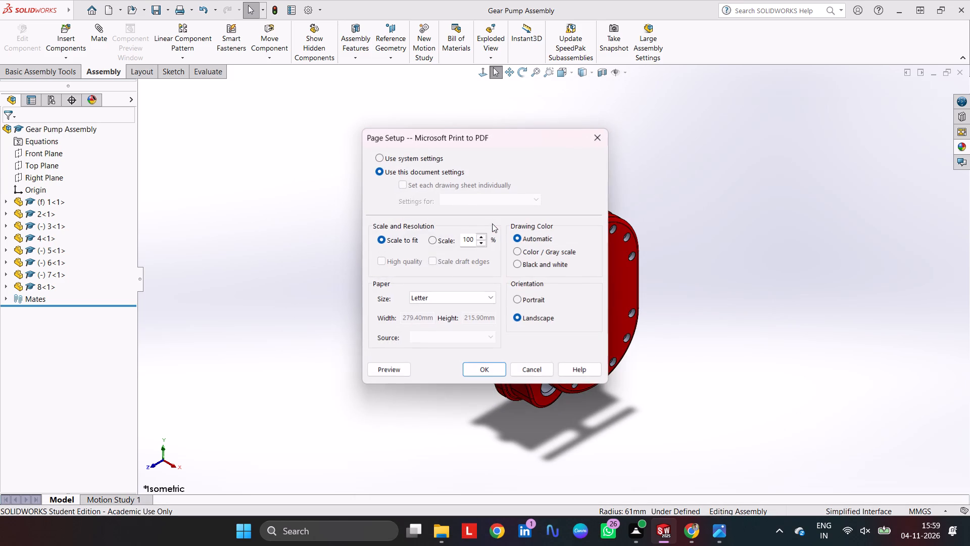
pyautogui.click(428, 297)
pyautogui.scroll(11, 440, 174)
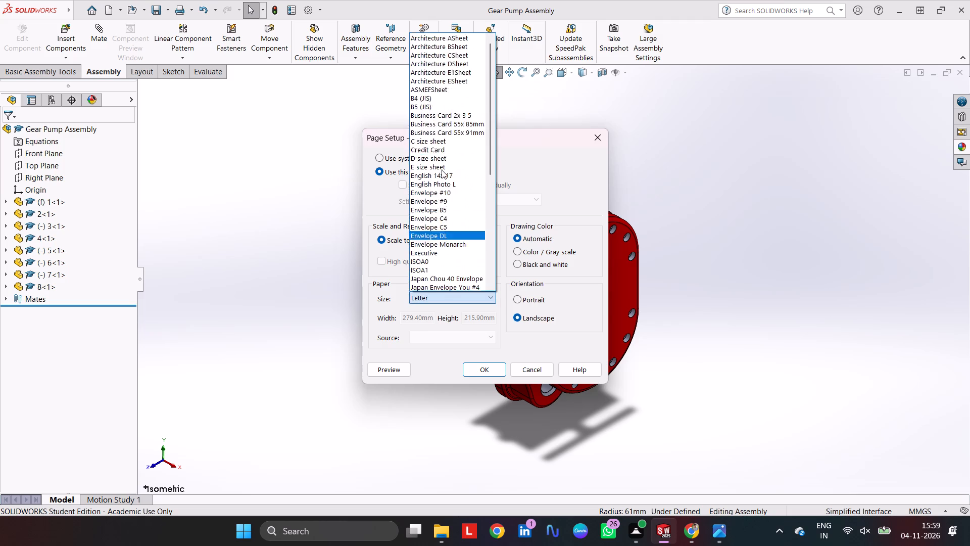
pyautogui.scroll(4, 442, 170)
pyautogui.click(439, 51)
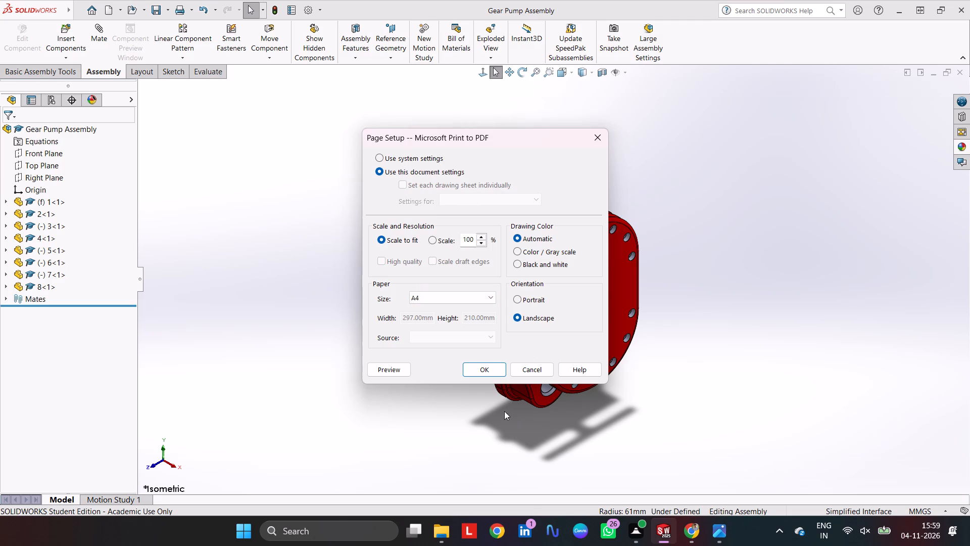
pyautogui.click(491, 367)
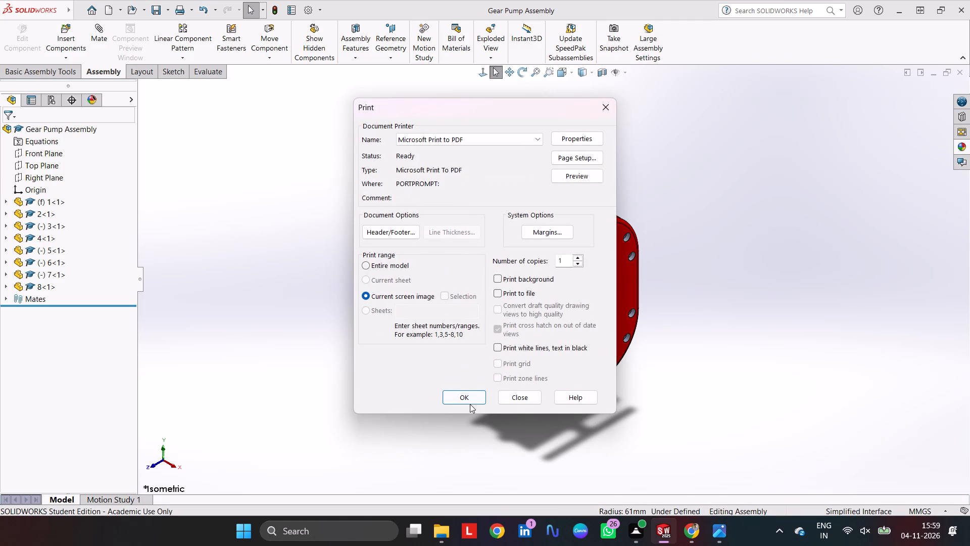
# Print the current screen image to a PDF named Gear Pump Assembly in the Gear Pump Assembly folder.
pyautogui.click(470, 404)
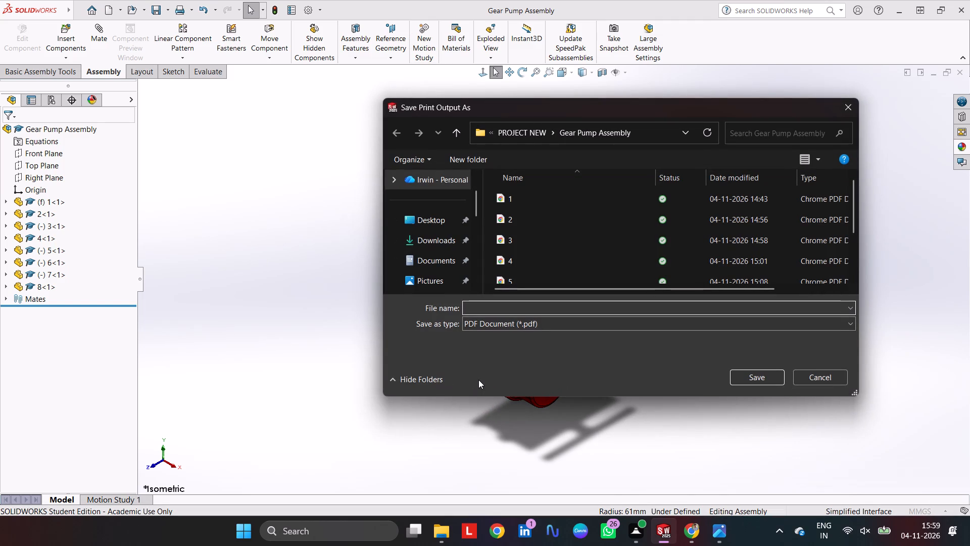
pyautogui.press('super+v')
pyautogui.click(572, 201)
pyautogui.hotkey('ctrl', 'v')
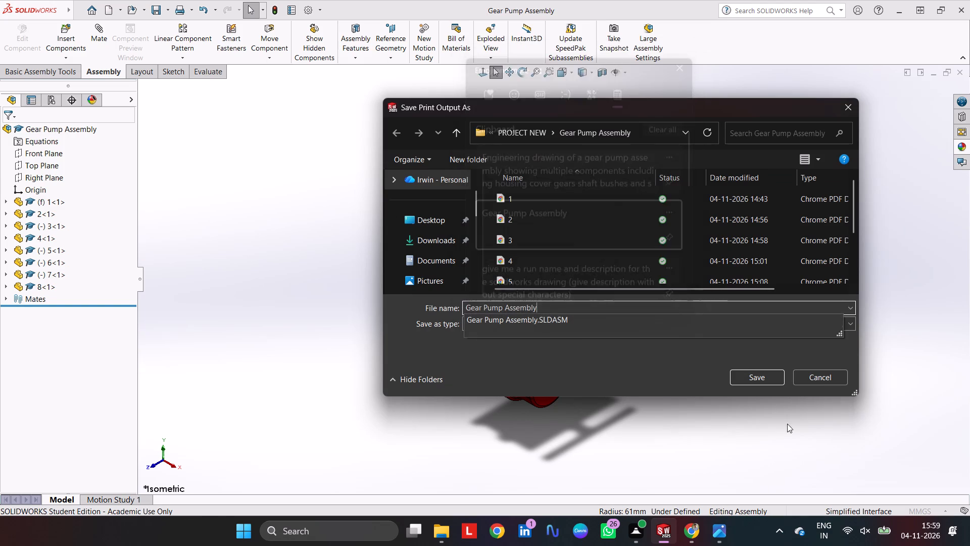
pyautogui.click(750, 375)
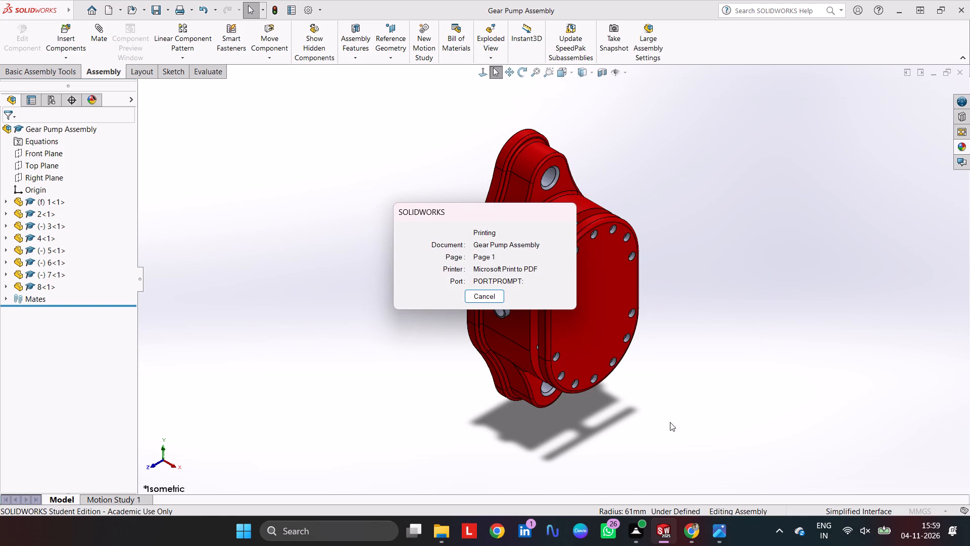